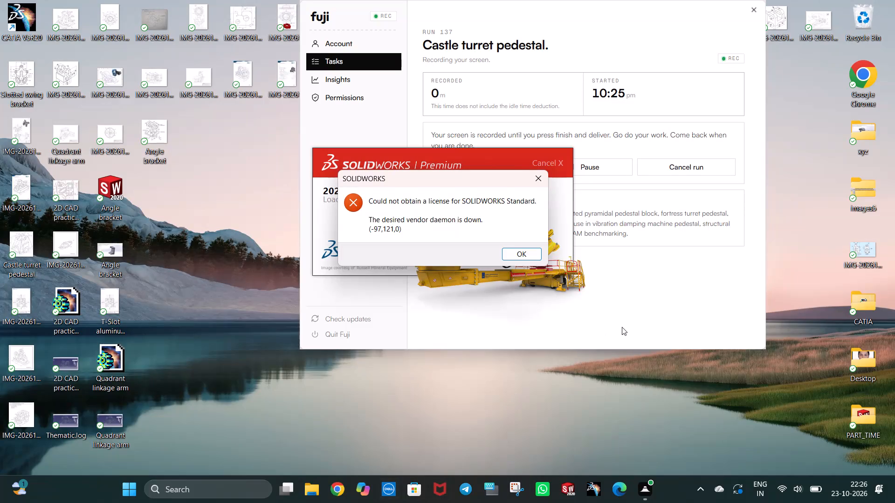
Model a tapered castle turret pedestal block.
Dismiss the SOLIDWORKS Standard licence error dialog.
{"action": "left_click", "coordinate": [528, 253]}
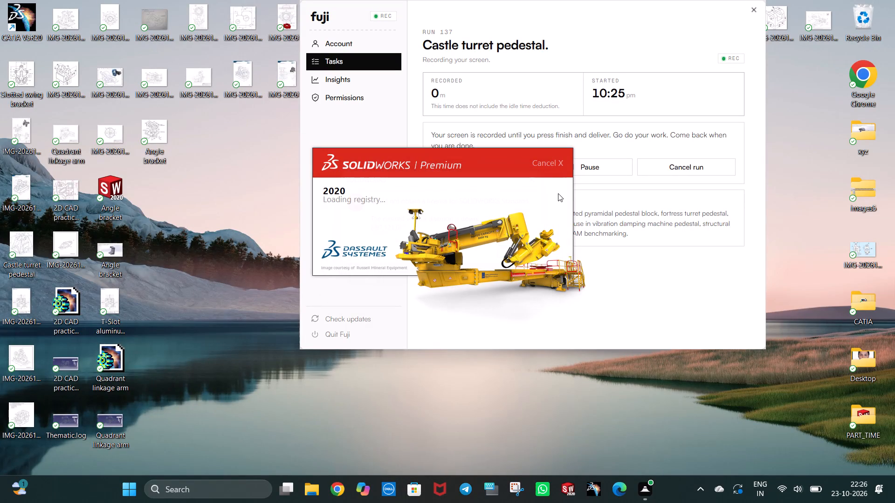
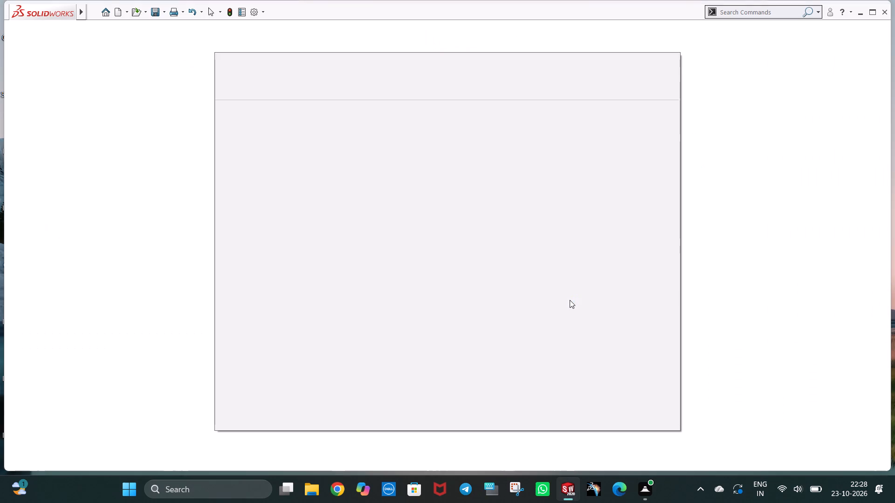
Close the welcome window and create a new Part document.
{"action": "left_click", "coordinate": [666, 69]}
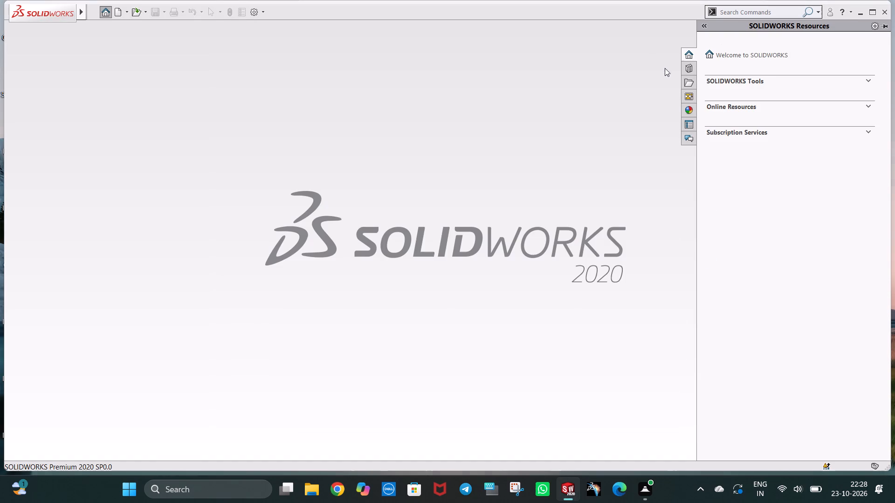
{"action": "left_click", "coordinate": [121, 13]}
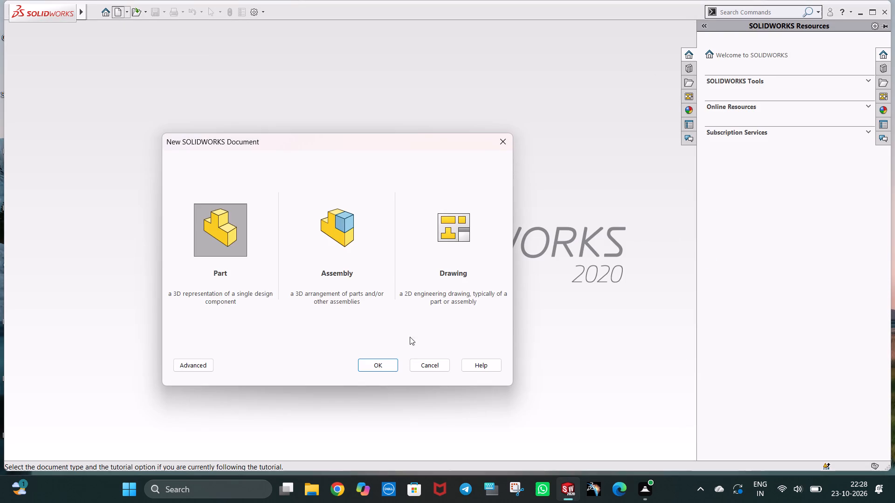
{"action": "left_click", "coordinate": [392, 361]}
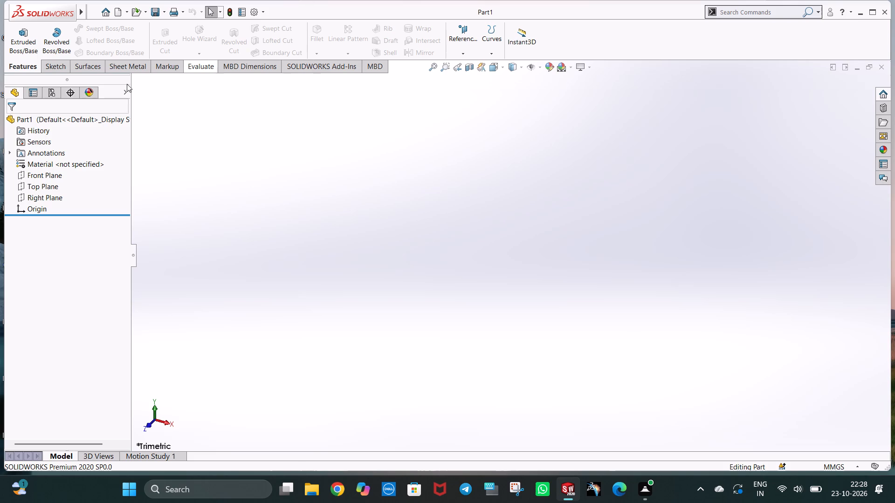
Start a sketch on the Front Plane and draw a horizontal line about 41 mm long from the origin along positive X.
{"action": "left_click", "coordinate": [48, 172]}
{"action": "left_click", "coordinate": [52, 162]}
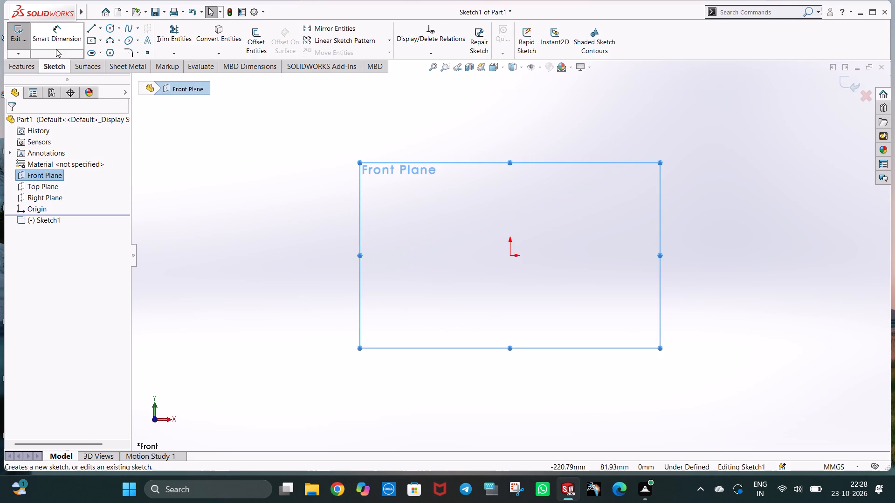
{"action": "left_click", "coordinate": [91, 27]}
{"action": "left_click", "coordinate": [510, 255]}
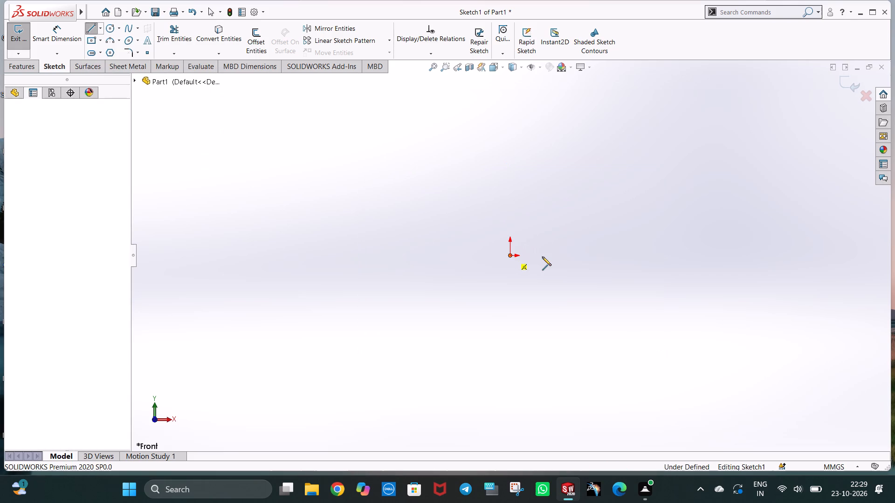
{"action": "left_click", "coordinate": [579, 257]}
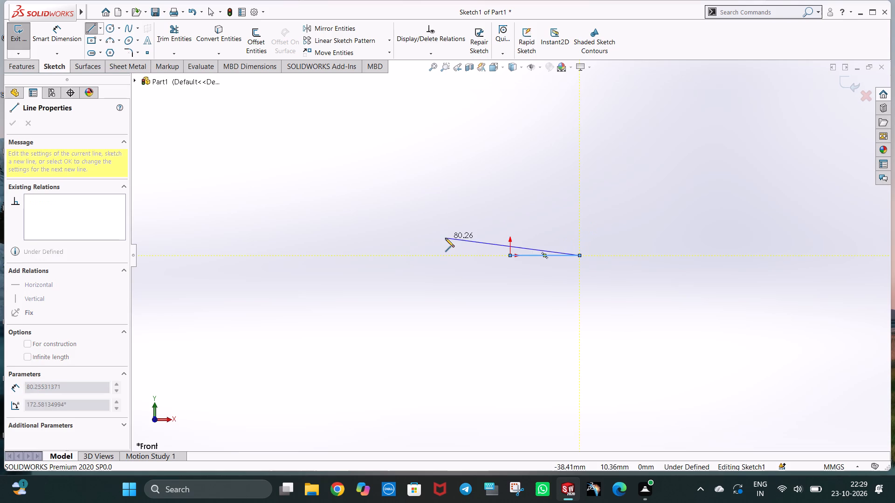
{"action": "key", "text": "Escape"}
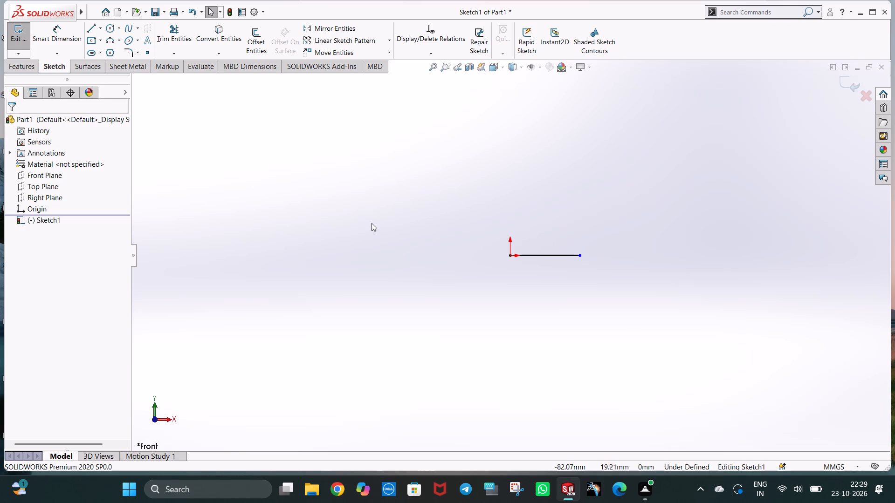
Dimension the horizontal line's length and set it to 40 mm.
{"action": "left_click", "coordinate": [71, 29]}
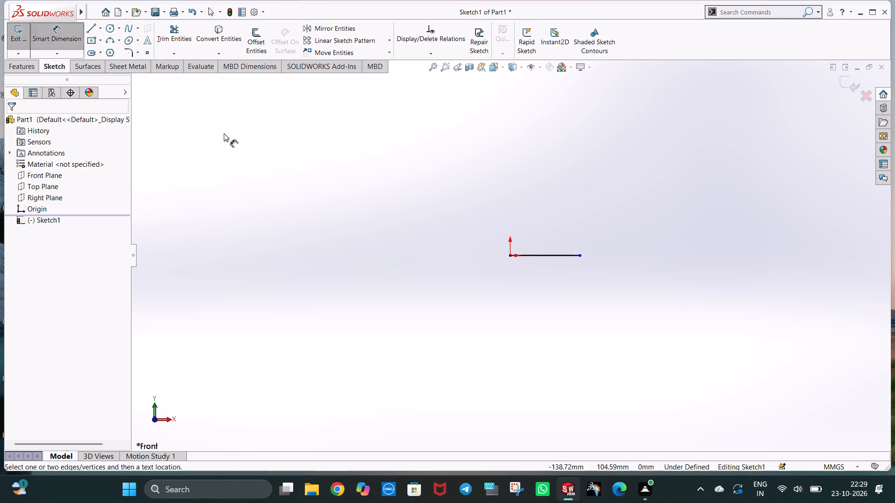
{"action": "left_click", "coordinate": [569, 254]}
{"action": "left_click", "coordinate": [551, 285]}
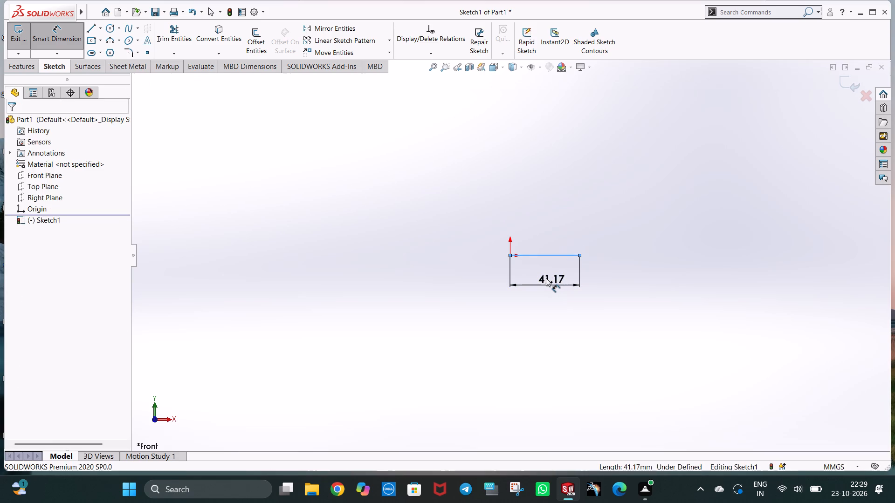
{"action": "left_click", "coordinate": [546, 278]}
{"action": "type", "text": "40"}
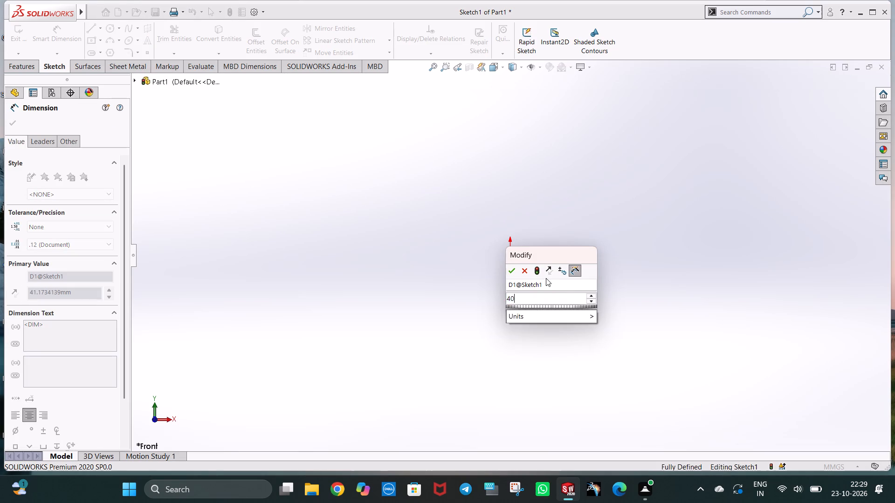
{"action": "key", "text": "Return"}
{"action": "left_click", "coordinate": [584, 250]}
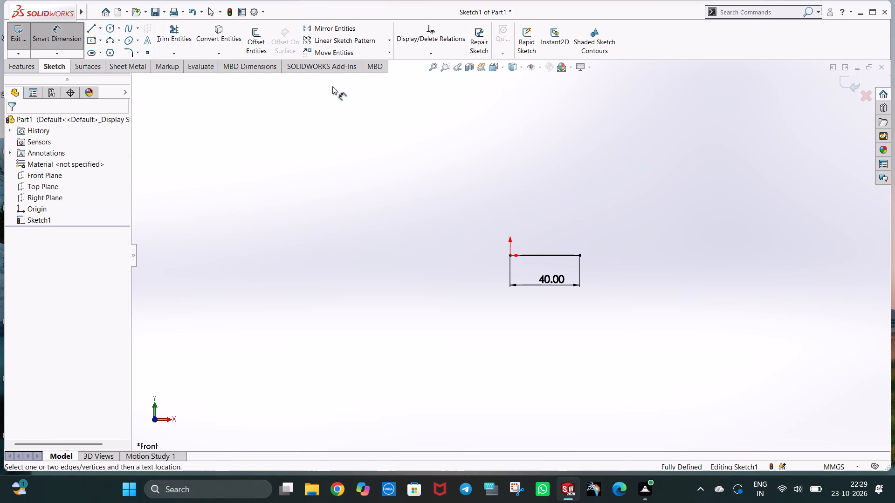
Draw a vertical line upward from the 40 mm line's free end and set its length to 60 mm.
{"action": "left_click", "coordinate": [89, 26]}
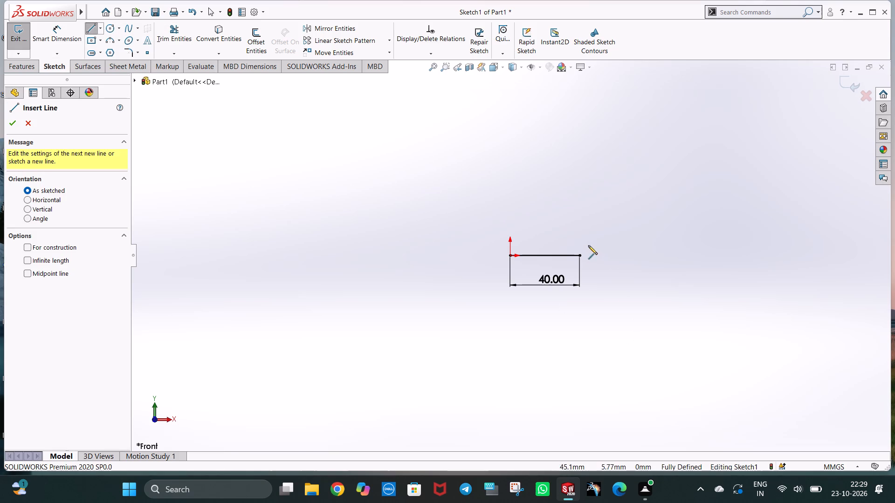
{"action": "left_click", "coordinate": [578, 255]}
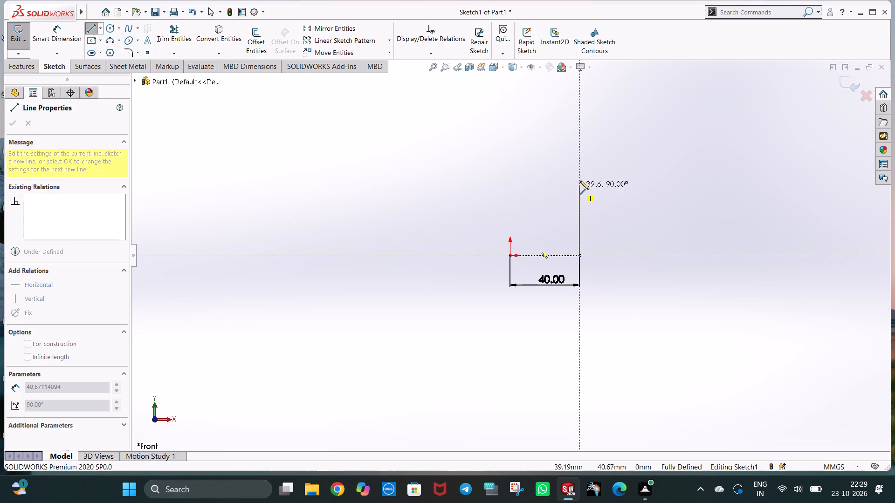
{"action": "left_click", "coordinate": [581, 147]}
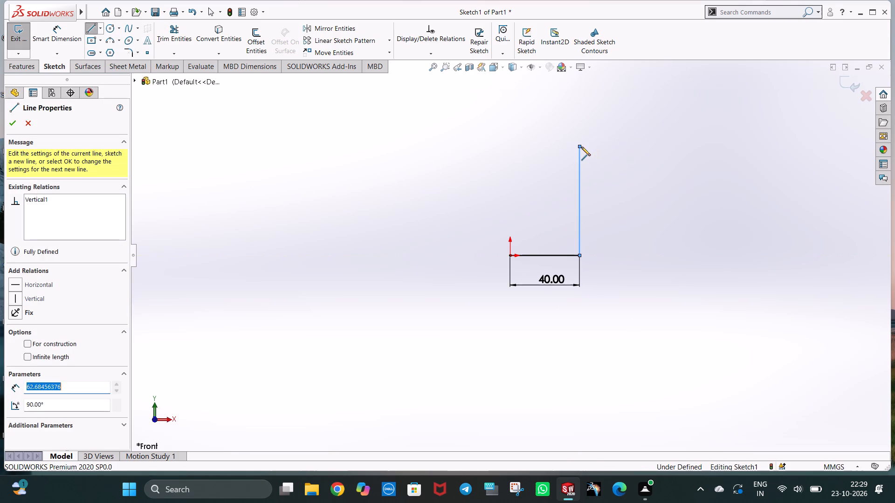
{"action": "key", "text": "Escape"}
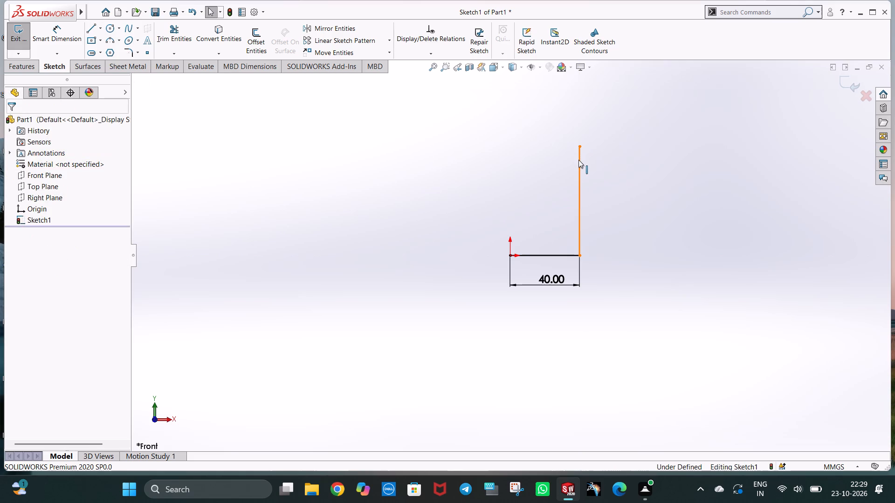
{"action": "left_click", "coordinate": [578, 160]}
{"action": "type", "text": "60"}
{"action": "key", "text": "Return"}
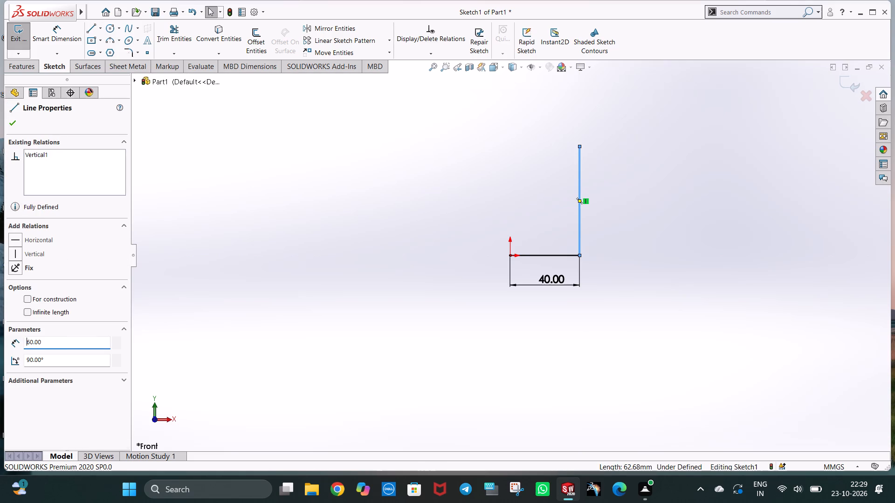
{"action": "left_click", "coordinate": [628, 179]}
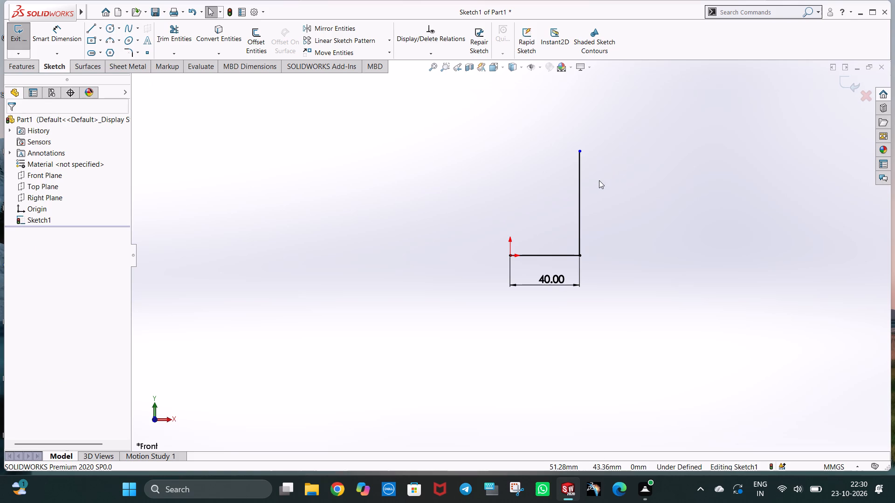
Draw a horizontal line from the vertical line's upper end back past the origin and set its length to 80 mm.
{"action": "left_click", "coordinate": [87, 28]}
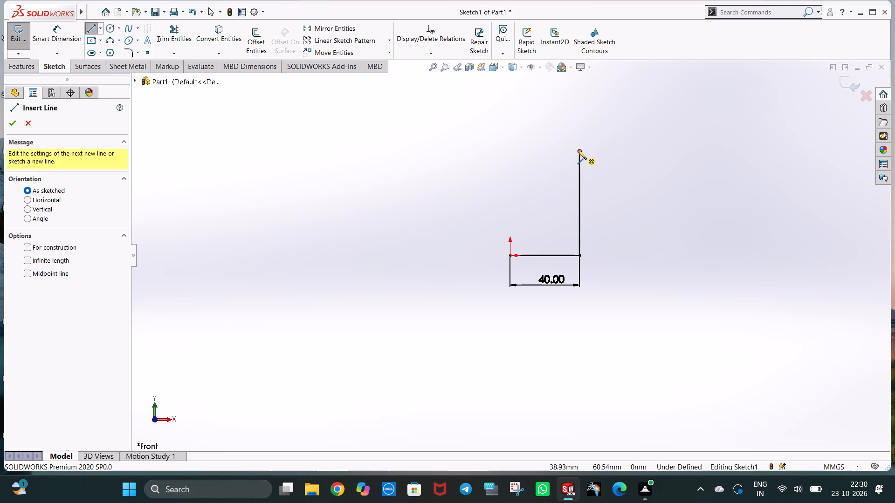
{"action": "left_click", "coordinate": [579, 150]}
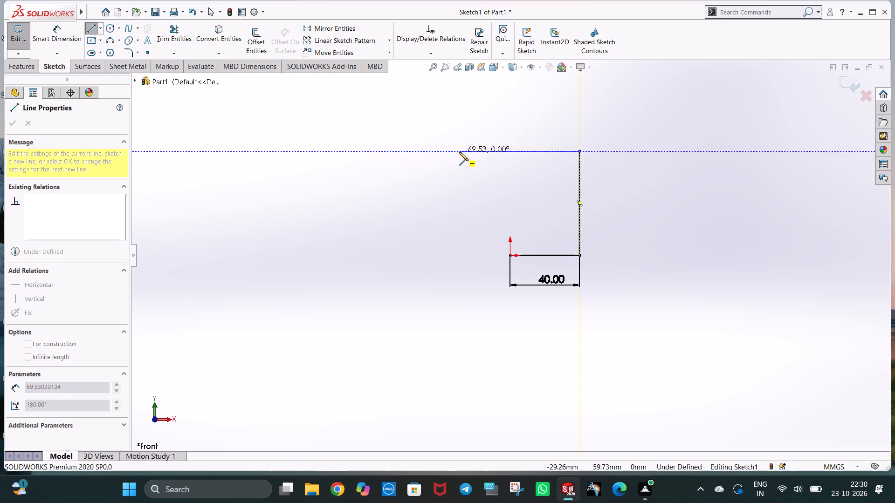
{"action": "left_click", "coordinate": [431, 152]}
{"action": "key", "text": "Escape"}
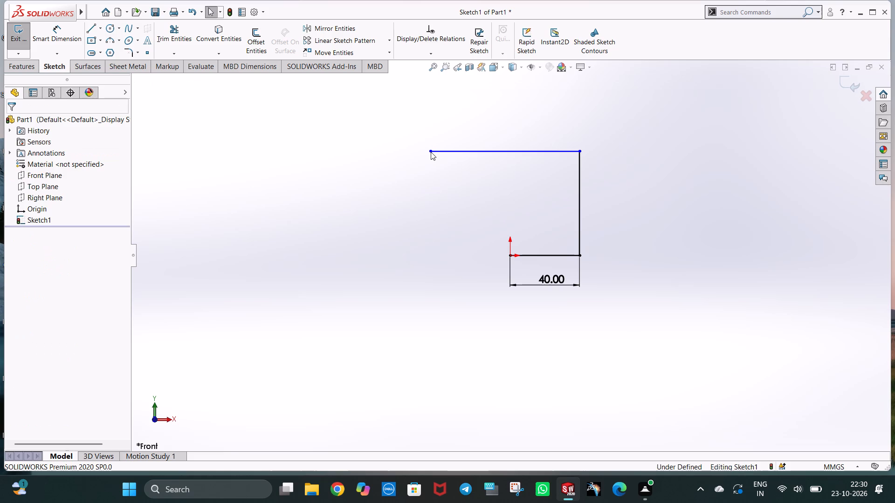
{"action": "key", "text": "Escape"}
{"action": "key", "text": "Escape"}
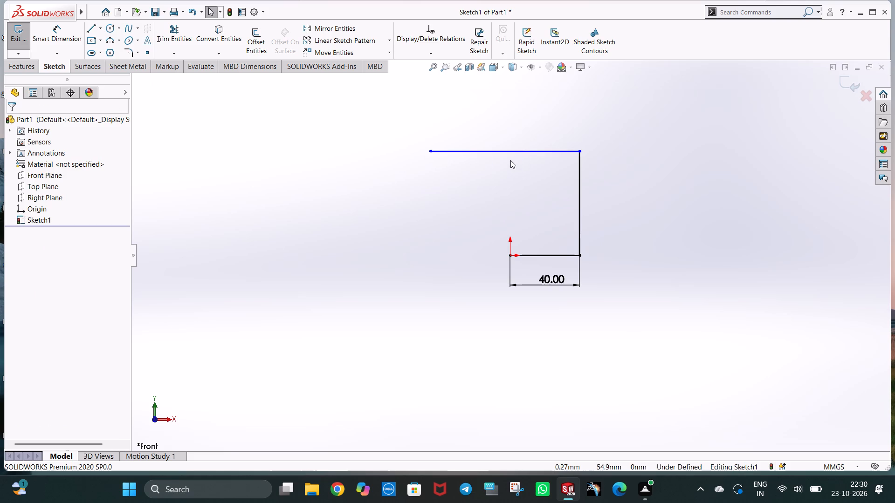
{"action": "left_click", "coordinate": [514, 154]}
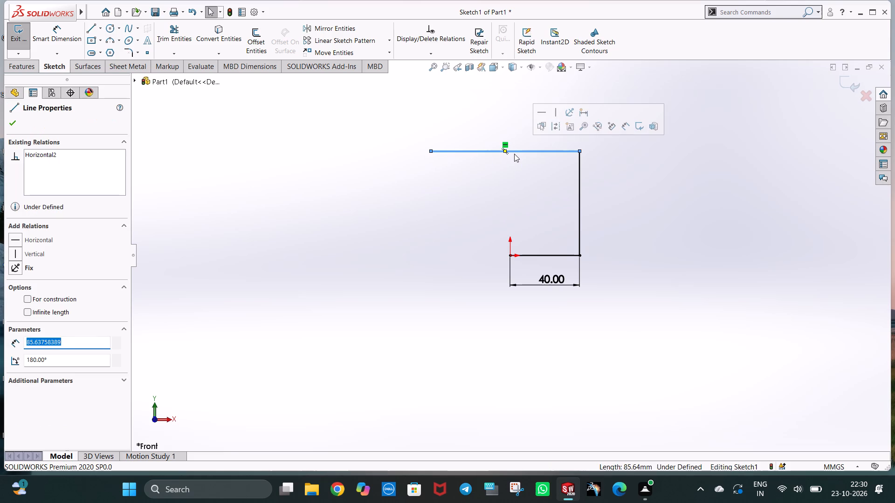
{"action": "type", "text": "80"}
{"action": "key", "text": "Return"}
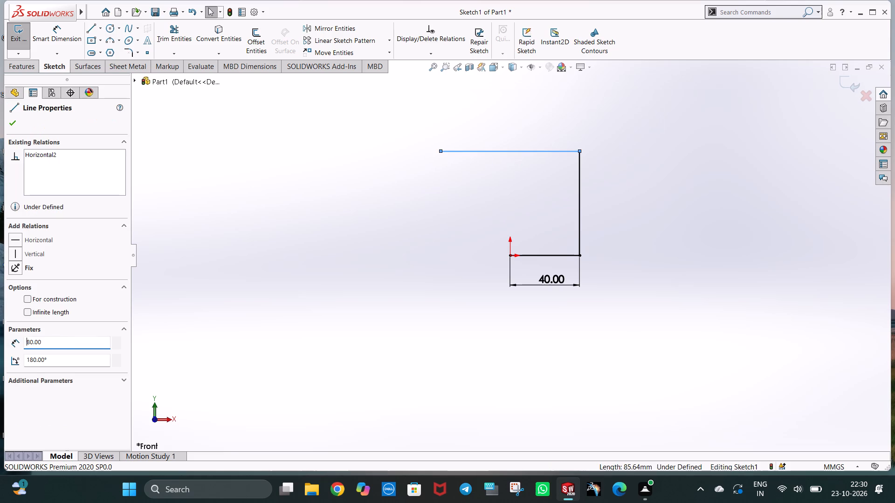
{"action": "key", "text": "Escape"}
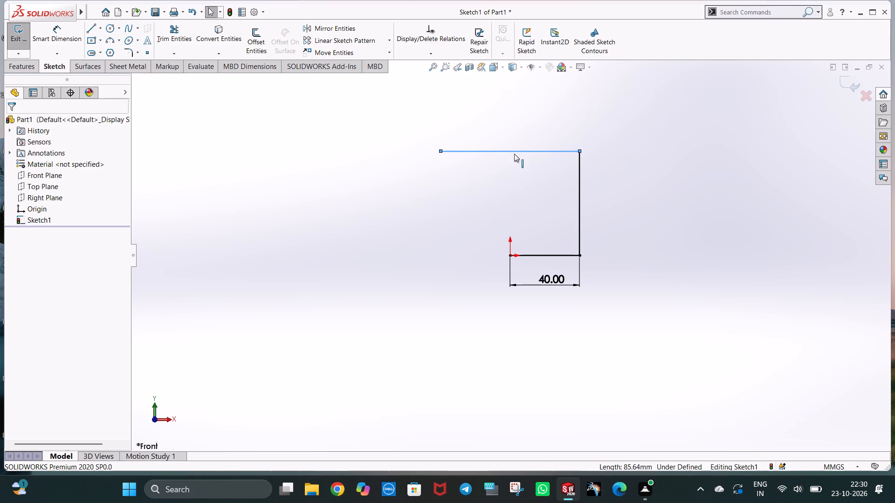
{"action": "left_click", "coordinate": [512, 197]}
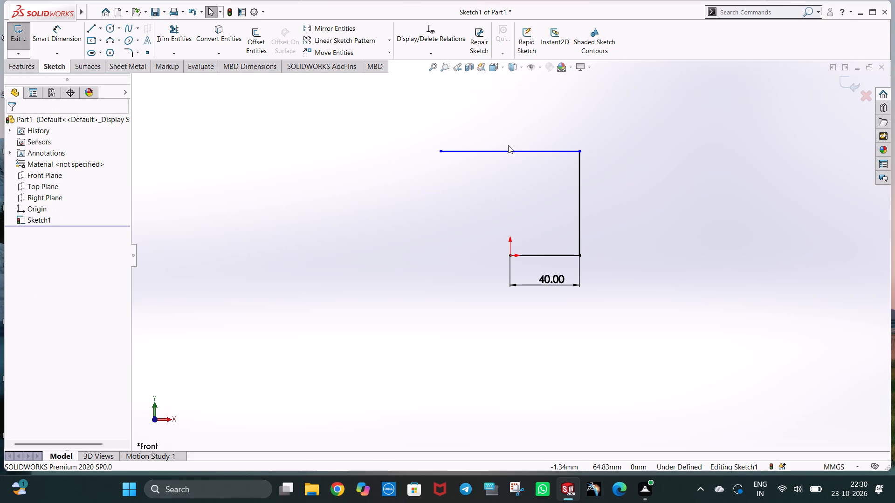
{"action": "left_click", "coordinate": [507, 150]}
{"action": "left_click", "coordinate": [360, 214]}
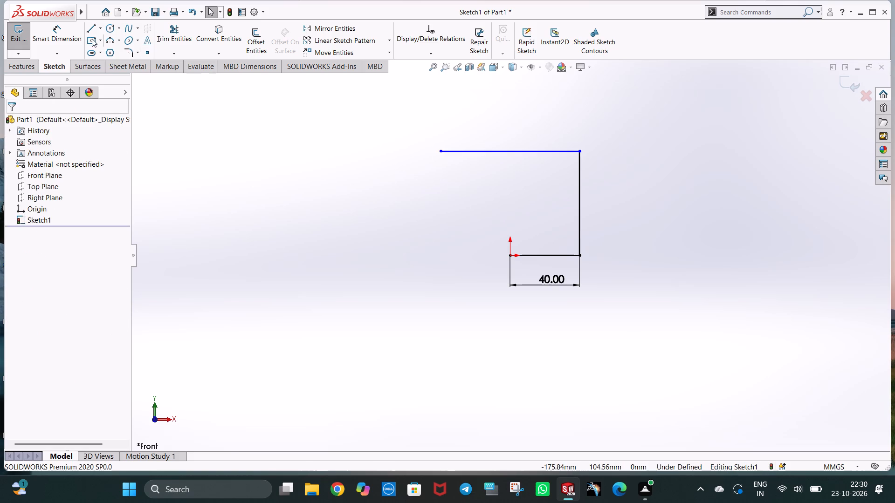
Draw a vertical line from the 80 mm line's free end down to origin level, continued by a 110 mm horizontal line outward along negative X.
{"action": "left_click", "coordinate": [90, 27]}
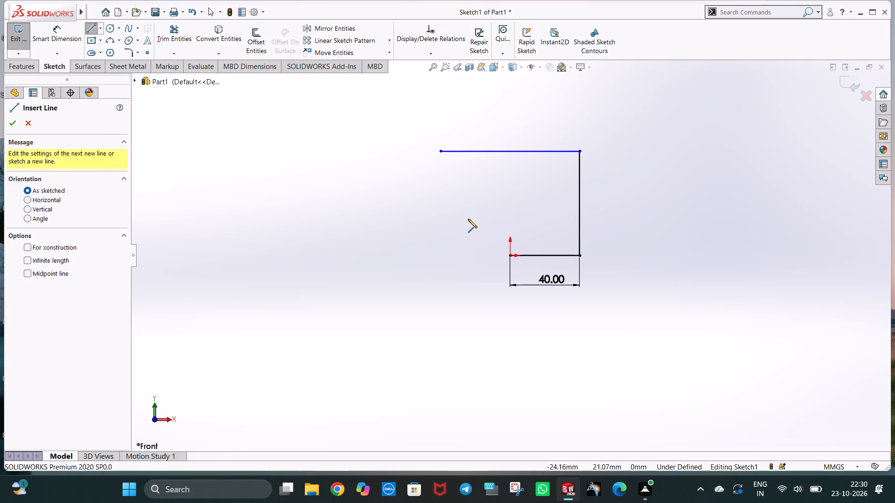
{"action": "left_click", "coordinate": [440, 150]}
{"action": "left_click", "coordinate": [441, 256]}
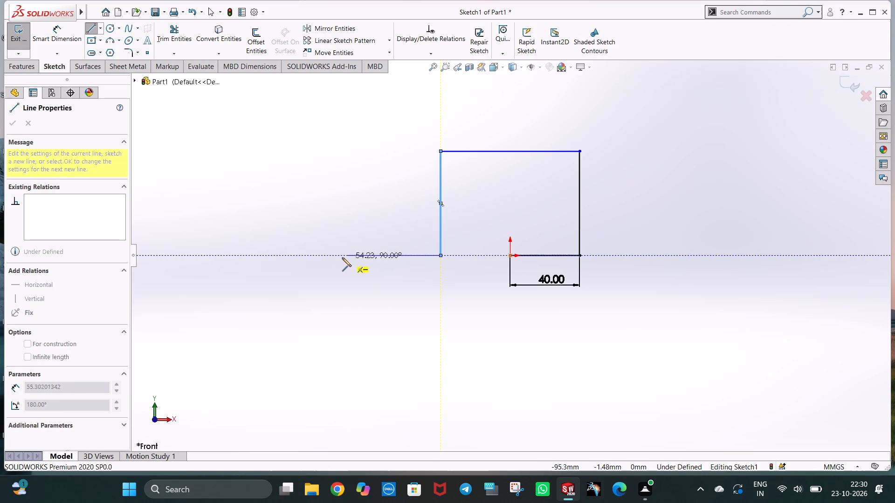
{"action": "left_click", "coordinate": [301, 253]}
{"action": "type", "text": "110"}
{"action": "key", "text": "Return"}
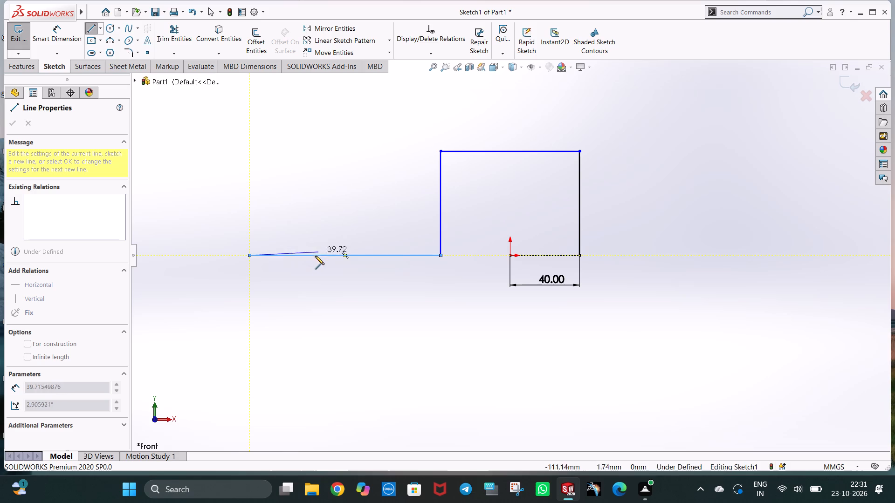
Draw a line about 259 mm long sloping up and inward from the 110 mm line's outer end, continued by a horizontal top edge about 55 mm long.
{"action": "scroll", "coordinate": [351, 143], "scroll_direction": "up", "scroll_amount": 5}
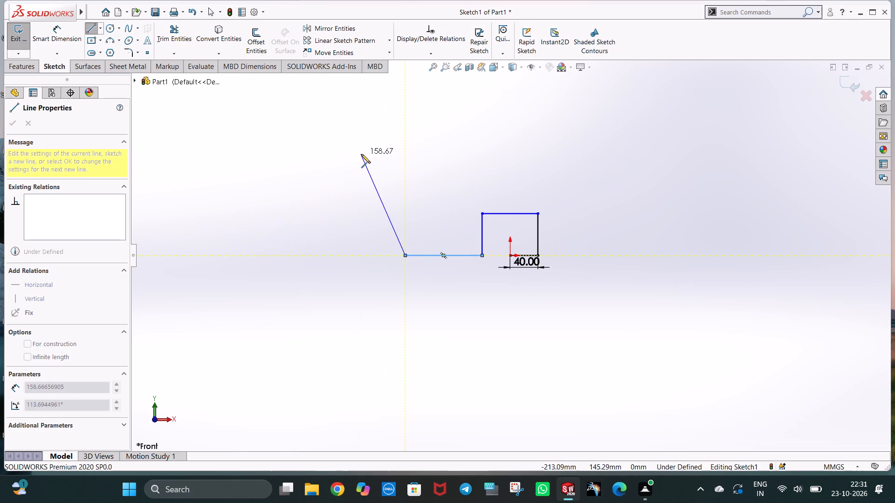
{"action": "scroll", "coordinate": [454, 108], "scroll_direction": "up", "scroll_amount": 2}
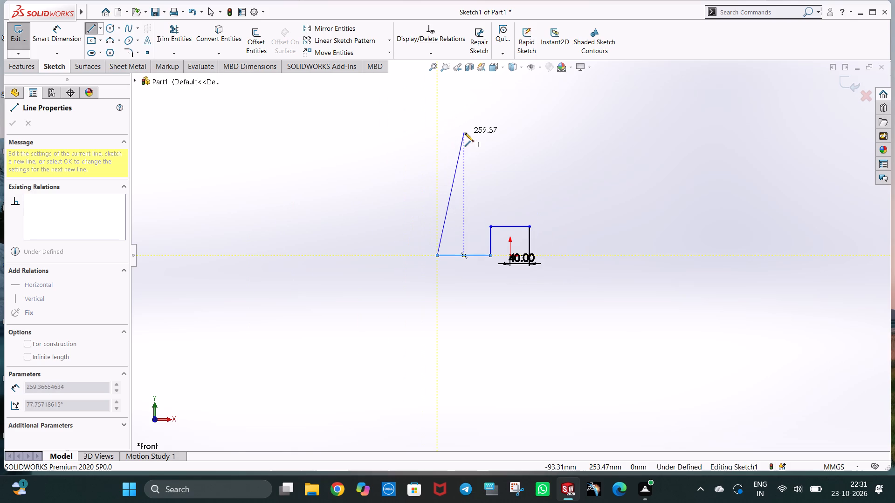
{"action": "left_click", "coordinate": [465, 133]}
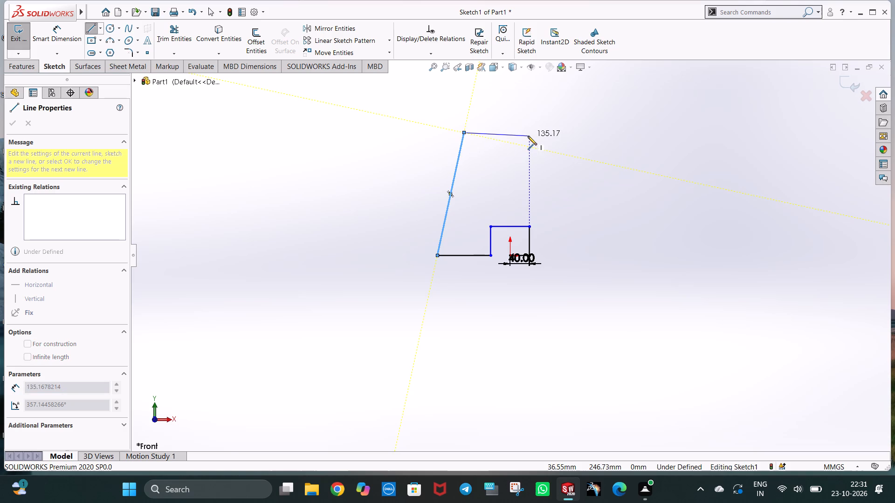
{"action": "left_click", "coordinate": [491, 132]}
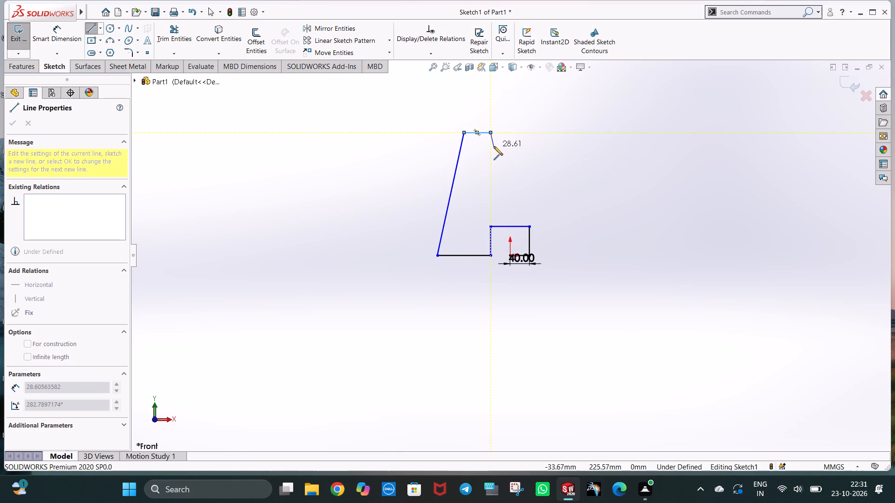
Continue the outline with an 80 mm wide, about 36 mm deep rectangular notch, followed by a short horizontal top edge toward positive X.
{"action": "left_click", "coordinate": [489, 150]}
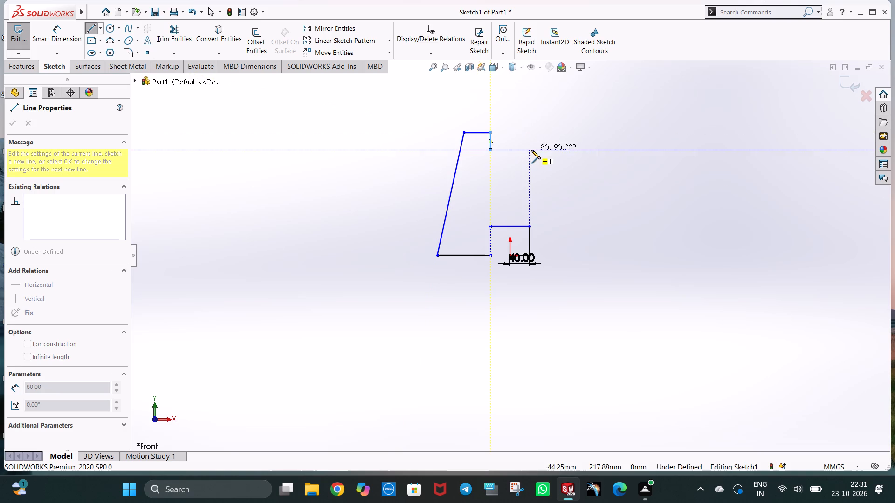
{"action": "left_click", "coordinate": [529, 150]}
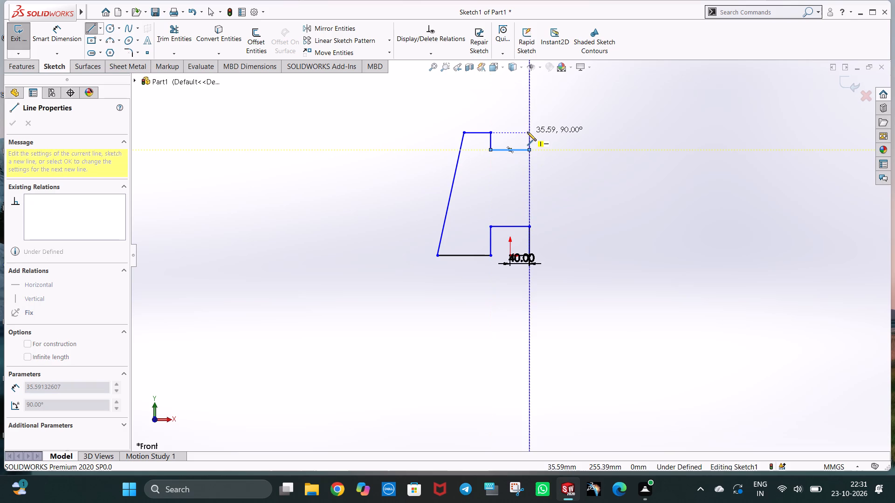
{"action": "left_click", "coordinate": [527, 131]}
{"action": "left_click", "coordinate": [553, 132]}
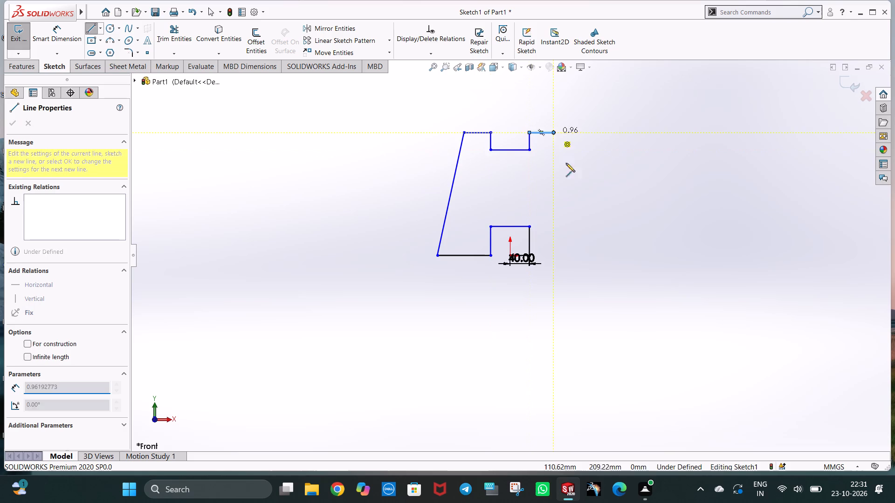
Draw a sloped line outward from the top edge down to origin level and close the outline horizontally to the 40 mm line's end.
{"action": "left_click", "coordinate": [591, 255]}
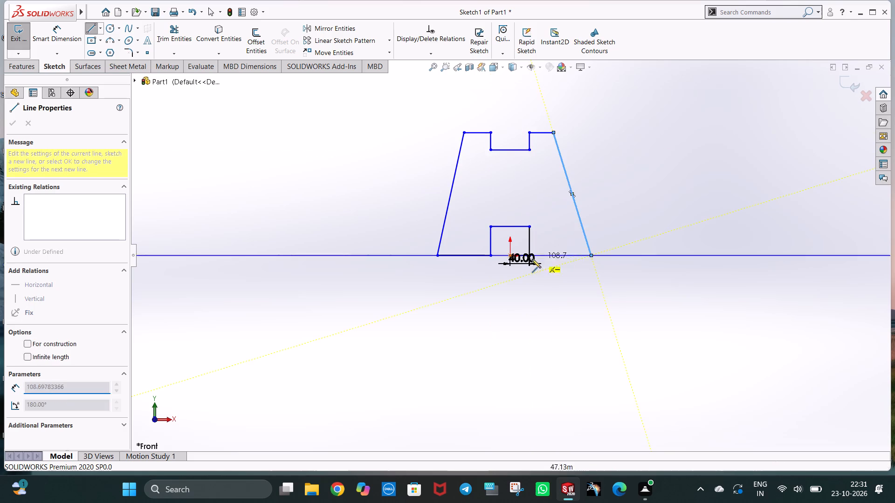
{"action": "left_click", "coordinate": [530, 254]}
{"action": "key", "text": "Escape"}
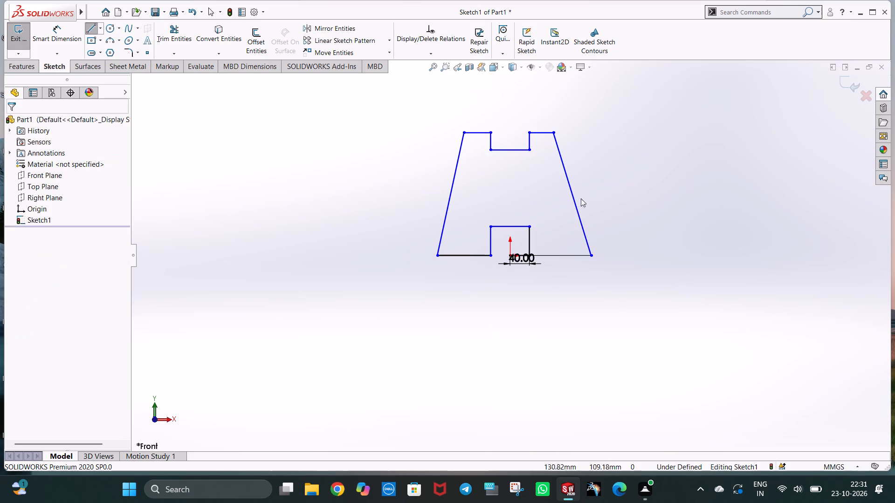
{"action": "key", "text": "Escape"}
Reposition the 40 mm dimension below the base line, clear of the origin.
{"action": "left_click", "coordinate": [616, 188]}
{"action": "left_click_drag", "start_coordinate": [519, 260], "coordinate": [494, 279]}
{"action": "left_click", "coordinate": [669, 143]}
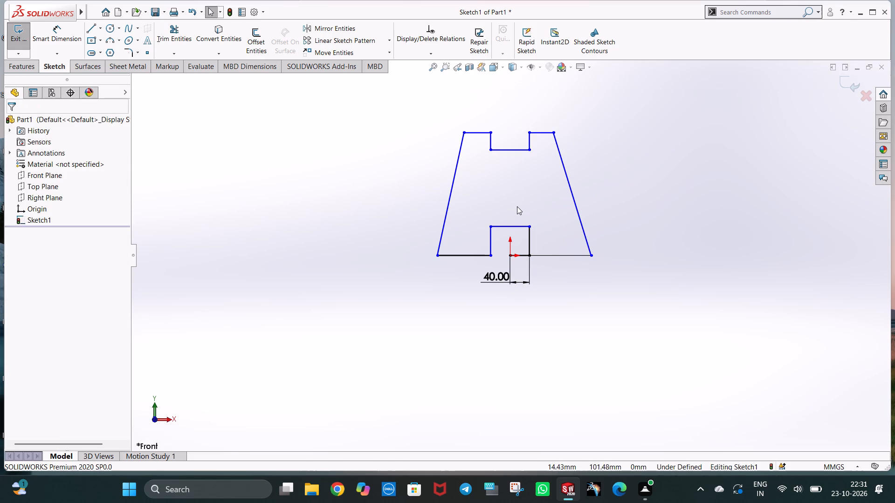
Draw a vertical centerline about 253 mm long from the base's outer corner on the negative X side up to top-edge height.
{"action": "scroll", "coordinate": [517, 206], "scroll_direction": "up", "scroll_amount": 2}
{"action": "scroll", "coordinate": [517, 186], "scroll_direction": "down", "scroll_amount": 3}
{"action": "scroll", "coordinate": [501, 222], "scroll_direction": "down", "scroll_amount": 2}
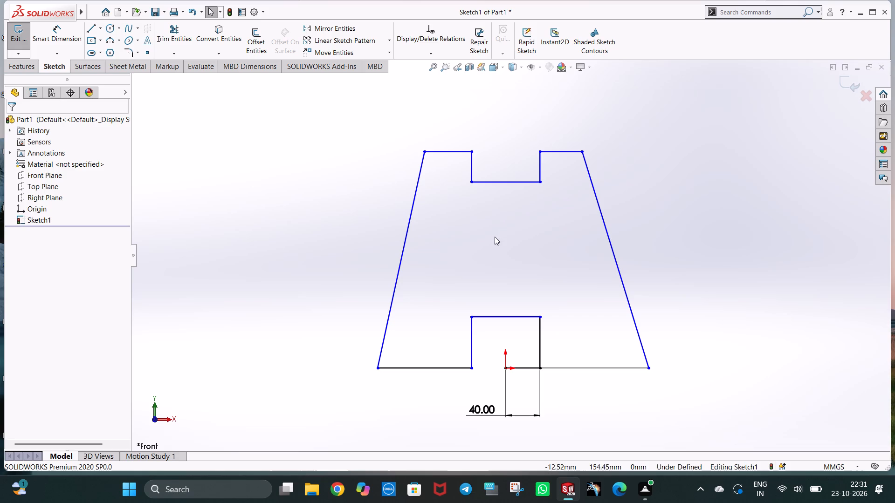
{"action": "left_click", "coordinate": [100, 32]}
{"action": "left_click", "coordinate": [109, 49]}
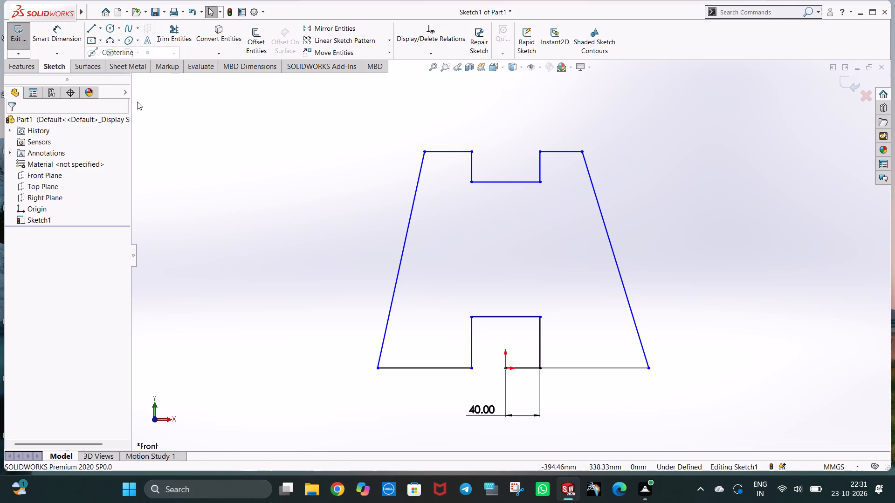
{"action": "left_click", "coordinate": [376, 369]}
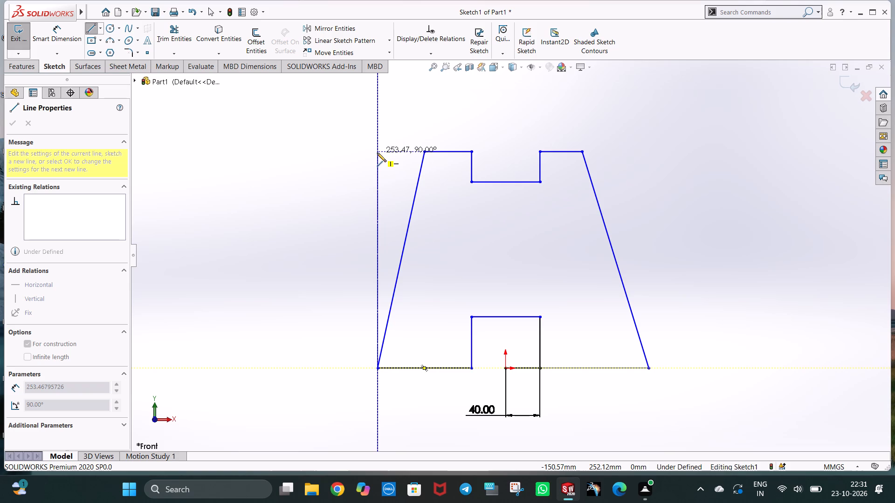
{"action": "left_click", "coordinate": [377, 150]}
{"action": "key", "text": "Escape"}
{"action": "key", "text": "Escape"}
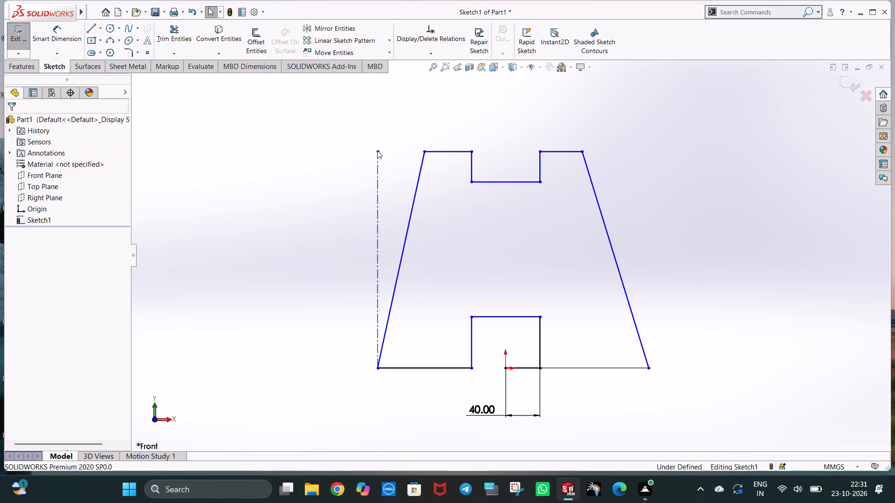
Dimension the horizontal distance from the centerline's upper end to the profile's nearest top corner and set it to 70 mm.
{"action": "left_click", "coordinate": [70, 31]}
{"action": "left_click", "coordinate": [424, 153]}
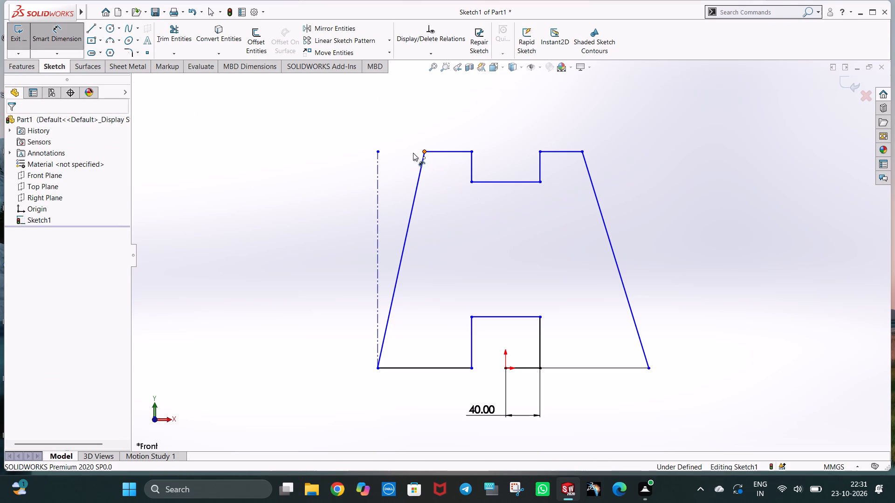
{"action": "left_click", "coordinate": [380, 151]}
{"action": "left_click", "coordinate": [394, 127]}
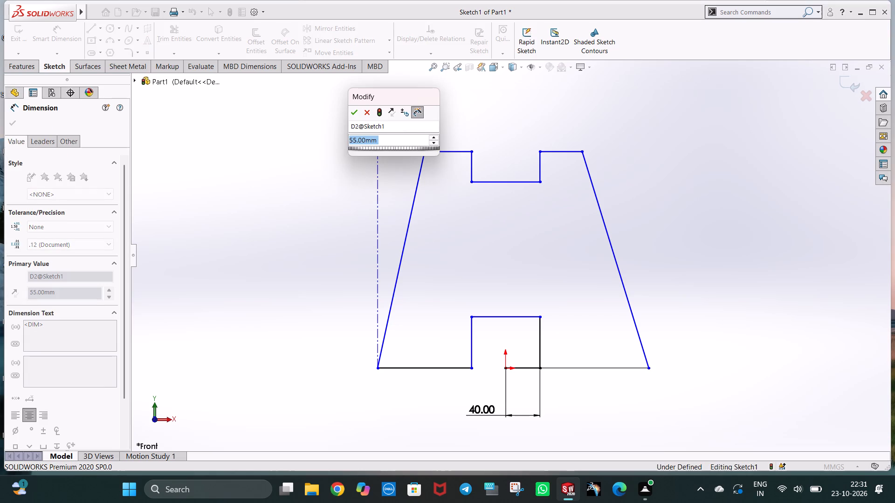
{"action": "type", "text": "70"}
{"action": "key", "text": "Return"}
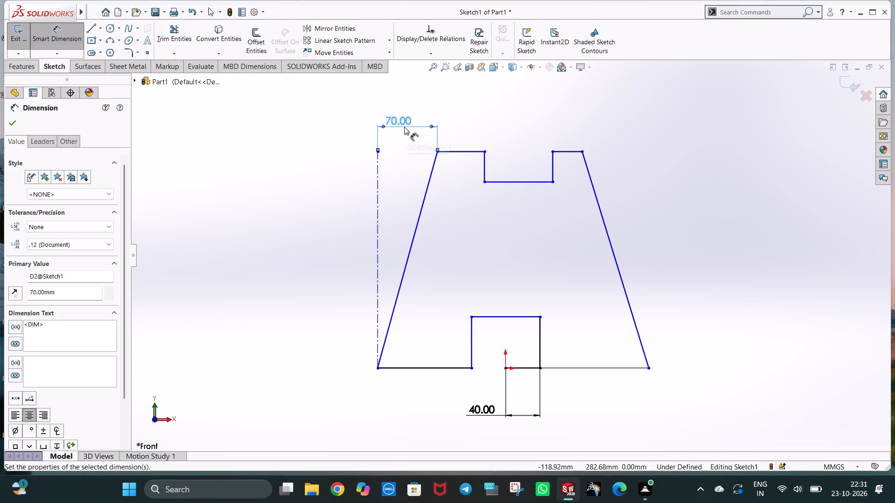
{"action": "left_click", "coordinate": [703, 118]}
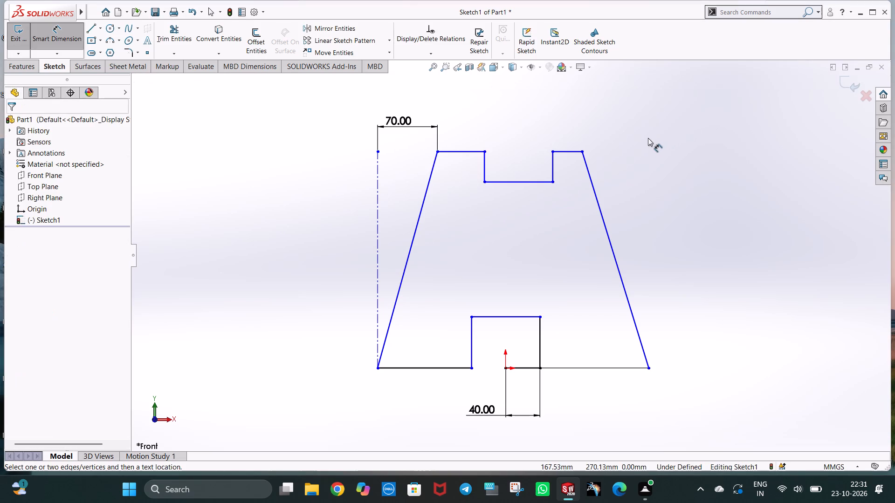
Dimension the horizontal top edge on the notch's negative X side and set its length to 50 mm.
{"action": "left_click", "coordinate": [452, 150]}
{"action": "left_click", "coordinate": [456, 128]}
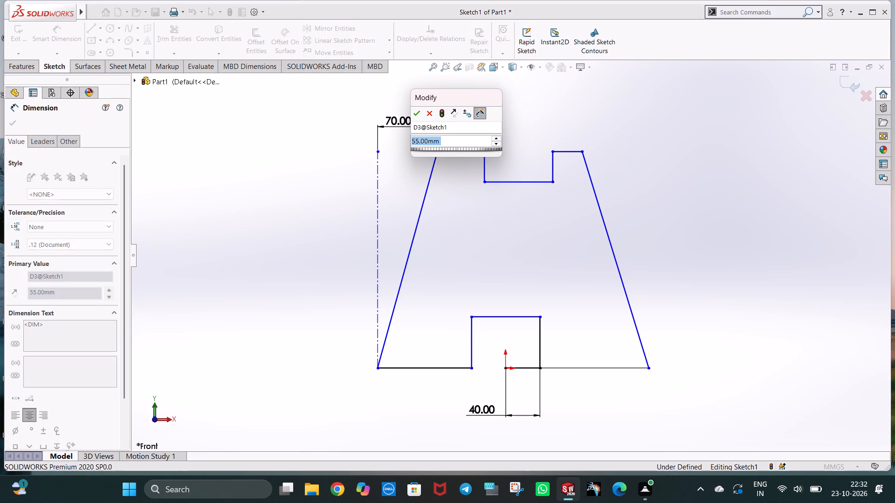
{"action": "type", "text": "50"}
{"action": "key", "text": "Return"}
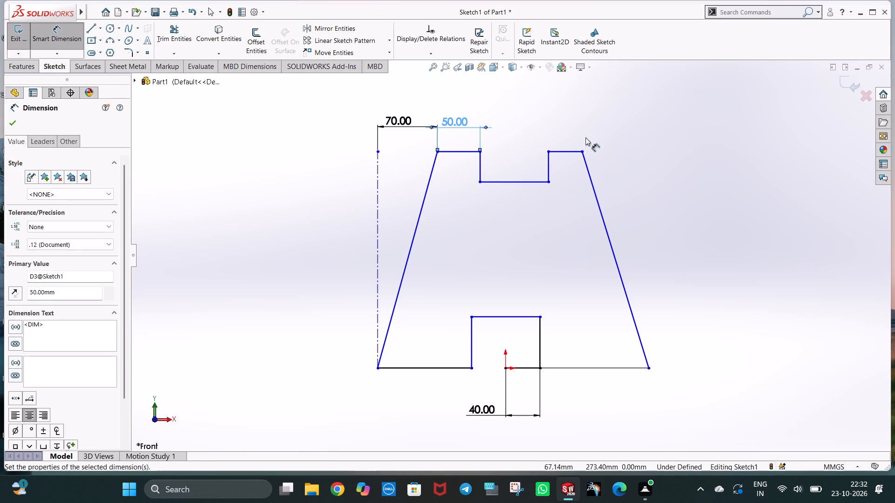
{"action": "left_click", "coordinate": [646, 137]}
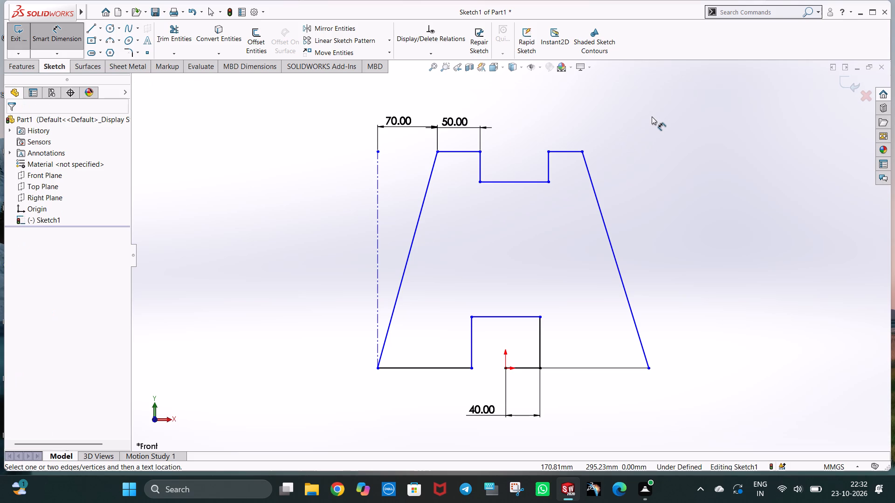
Dimension the top notch's bottom edge and set its width to 50 mm.
{"action": "left_click", "coordinate": [523, 181]}
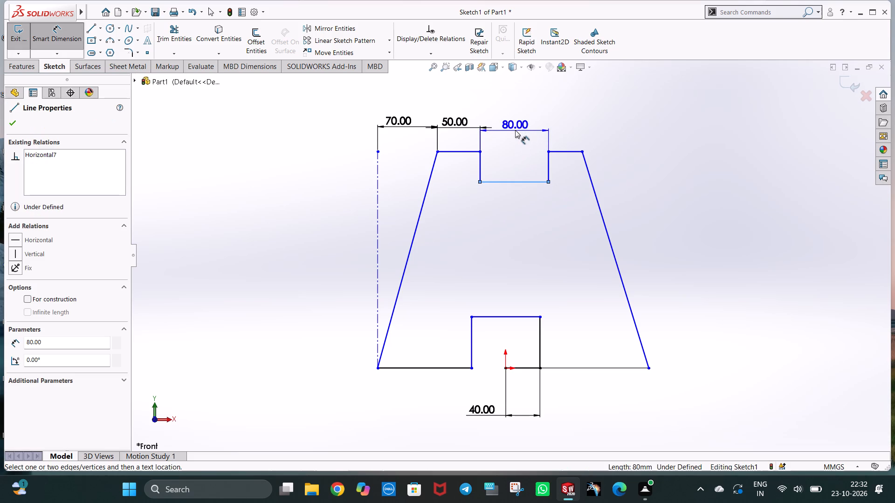
{"action": "left_click", "coordinate": [514, 128]}
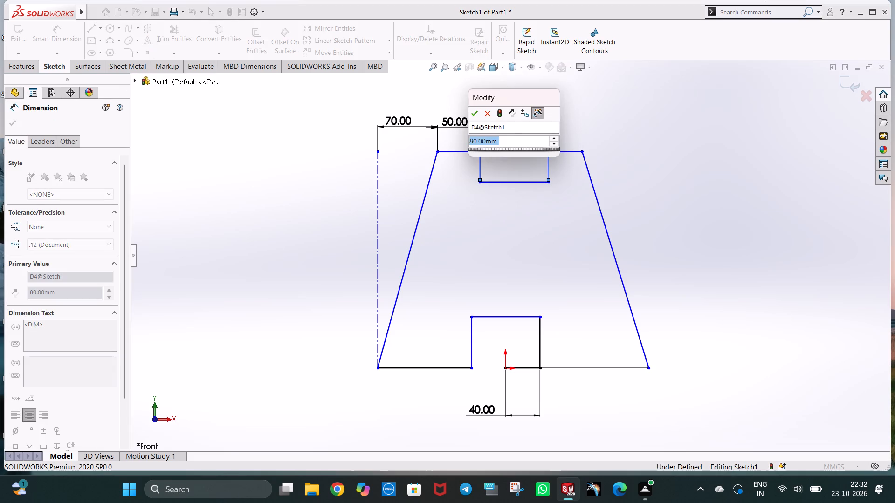
{"action": "type", "text": "50"}
{"action": "key", "text": "Return"}
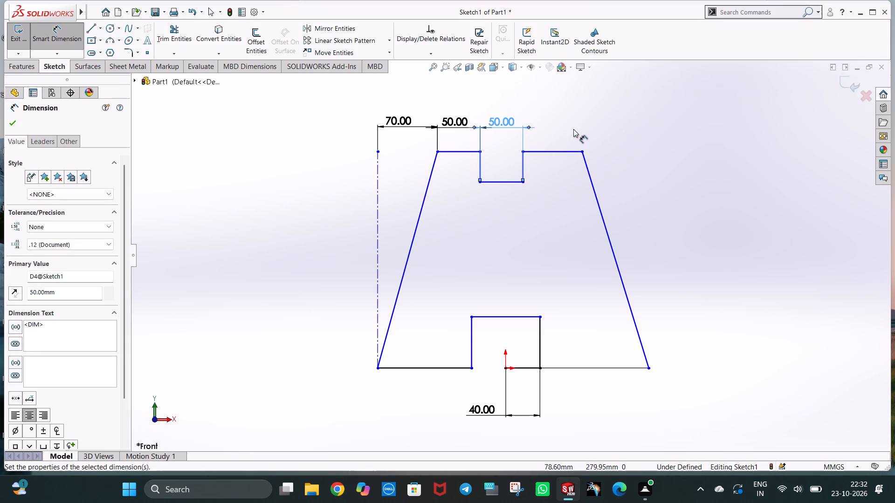
Dimension the horizontal top edge on the notch's positive X side and set its length to 50 mm.
{"action": "left_click", "coordinate": [565, 153]}
{"action": "left_click", "coordinate": [560, 132]}
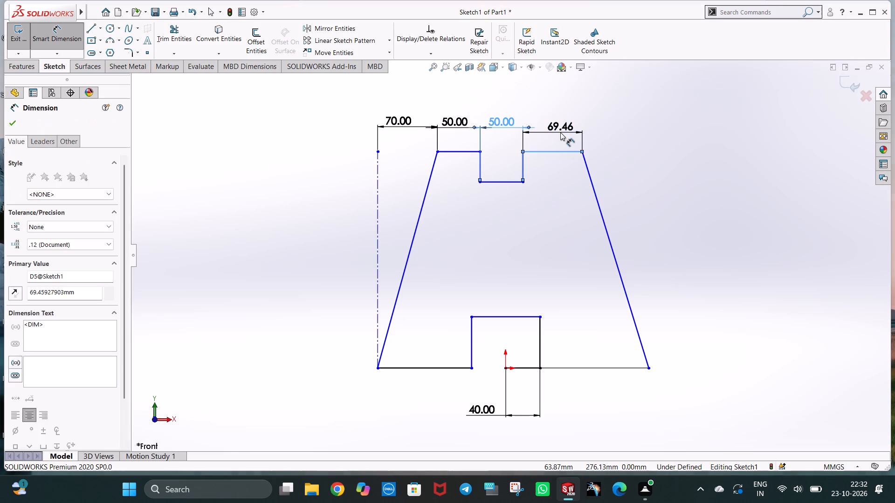
{"action": "type", "text": "50"}
{"action": "key", "text": "Return"}
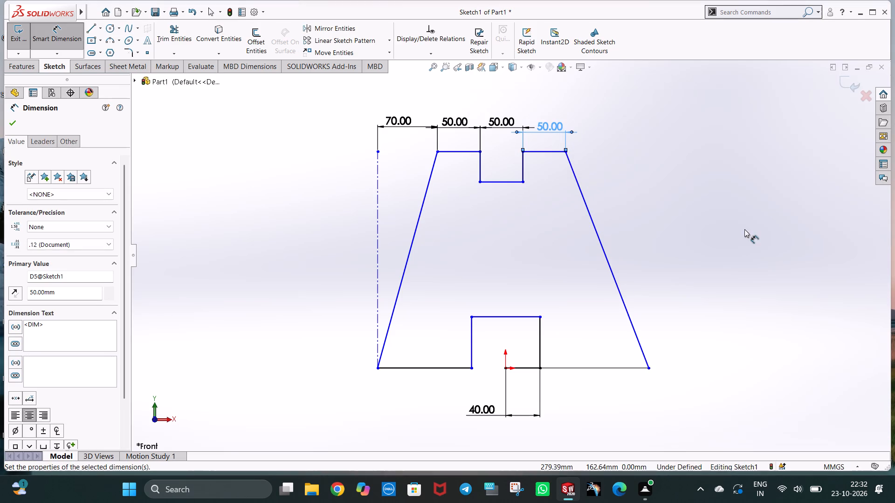
Dimension the horizontal distance between the ends of the sloped line on the positive X side and set it to 70 mm.
{"action": "left_click", "coordinate": [650, 368]}
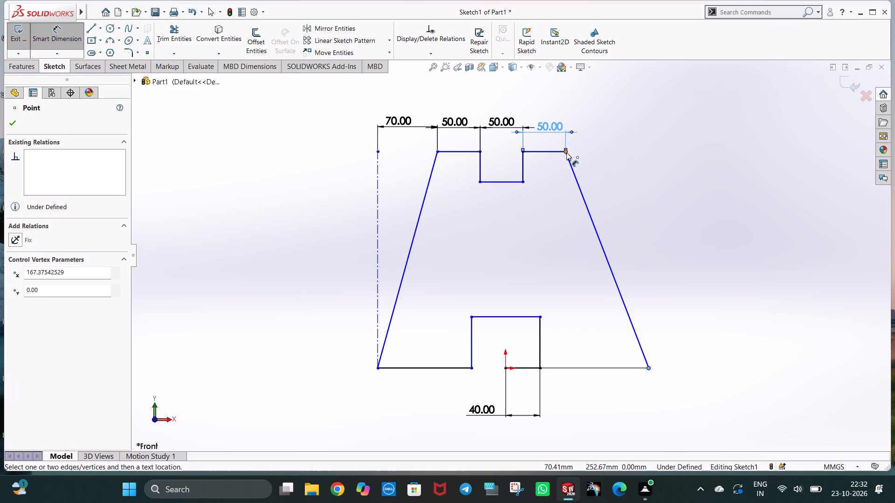
{"action": "left_click", "coordinate": [566, 152]}
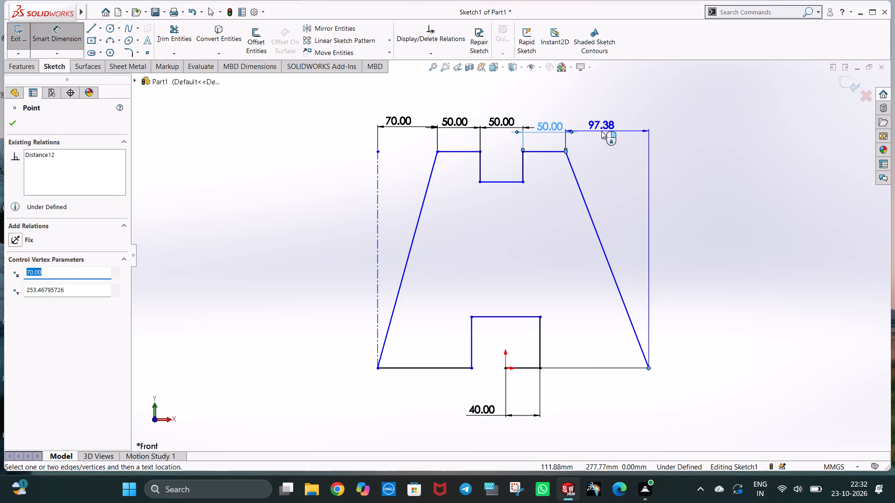
{"action": "left_click", "coordinate": [601, 131]}
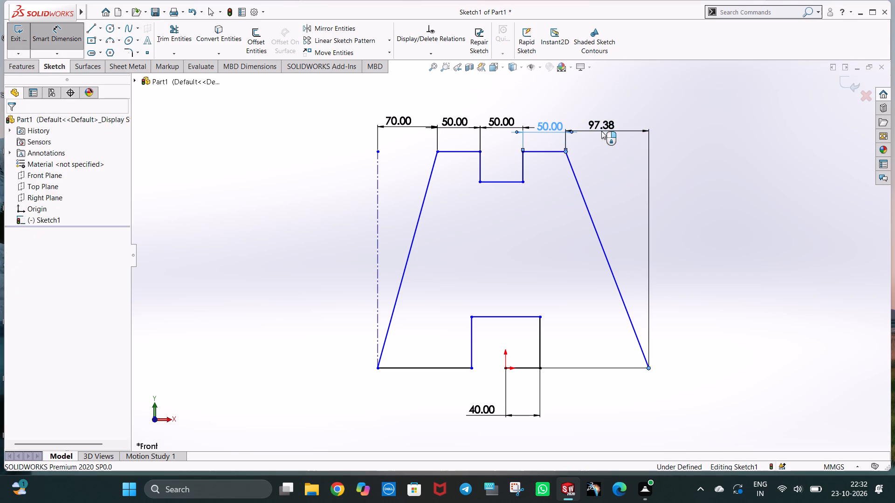
{"action": "type", "text": "70"}
{"action": "key", "text": "Return"}
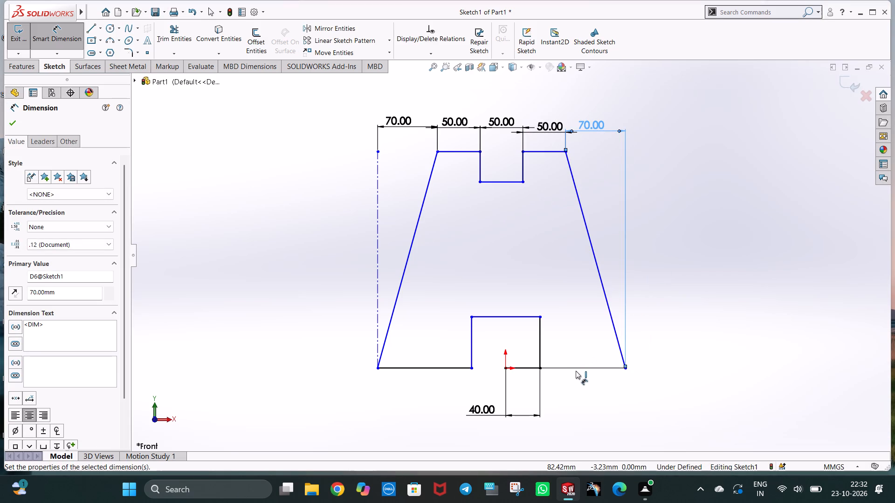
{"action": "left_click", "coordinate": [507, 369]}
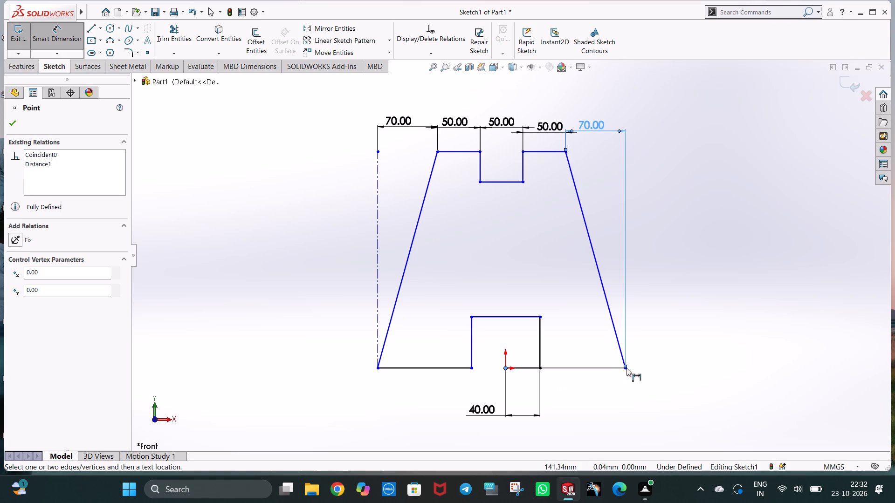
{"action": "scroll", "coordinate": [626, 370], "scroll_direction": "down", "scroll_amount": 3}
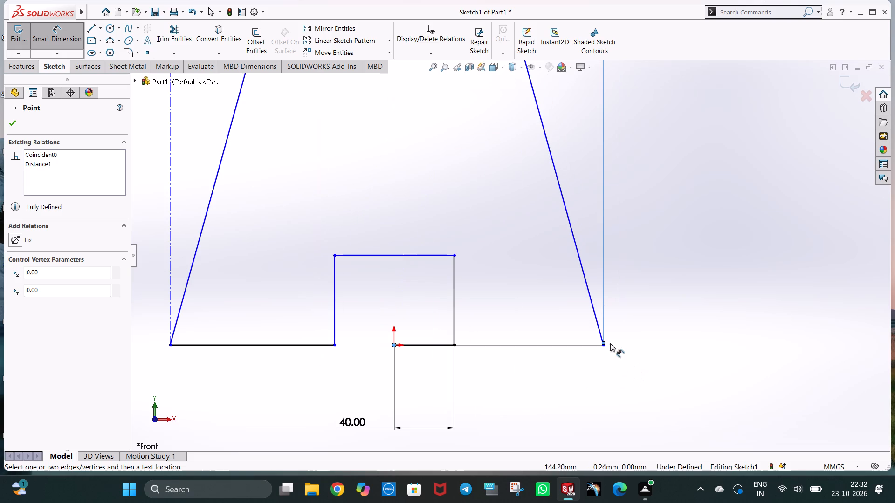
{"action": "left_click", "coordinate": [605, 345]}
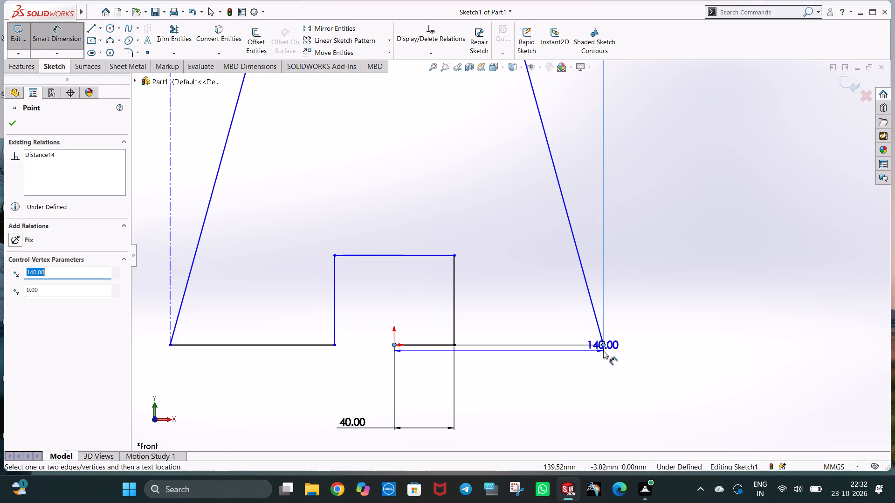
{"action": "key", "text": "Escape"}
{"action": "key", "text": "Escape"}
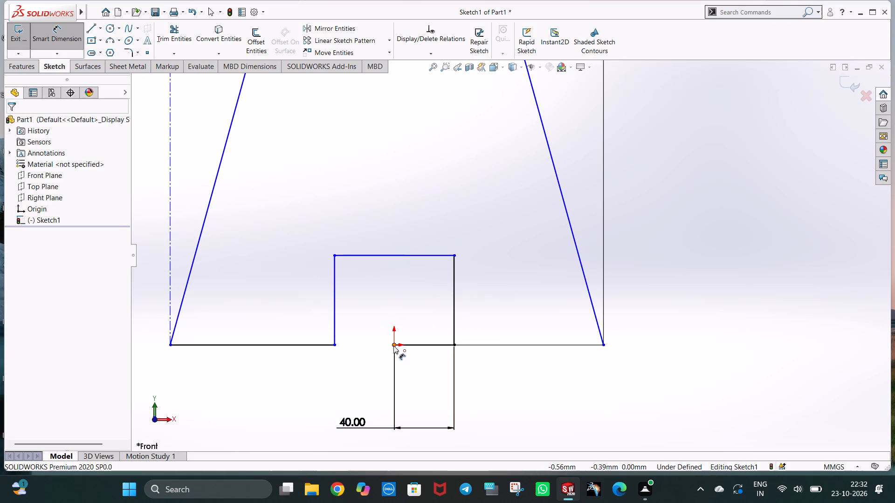
Dimension the horizontal distance from the origin to the profile's bottom corner on the positive X side and set it to 150 mm.
{"action": "left_click", "coordinate": [393, 346]}
{"action": "left_click", "coordinate": [605, 346]}
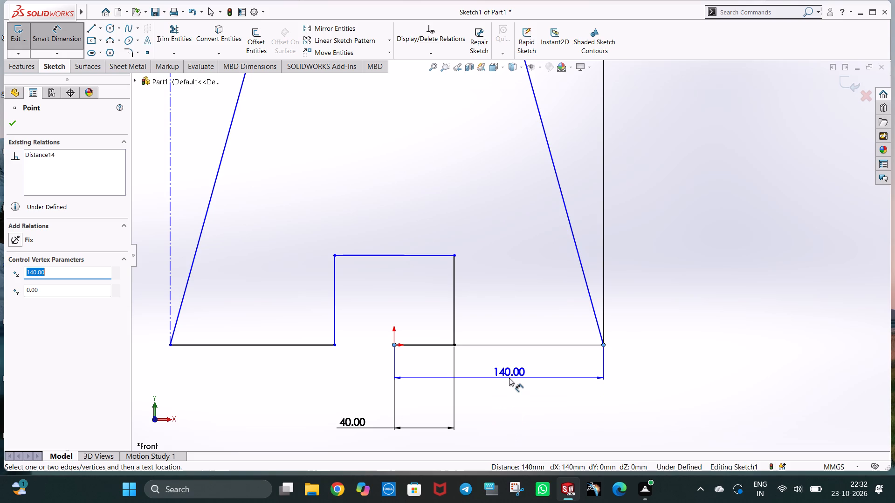
{"action": "double_click", "coordinate": [509, 378]}
{"action": "type", "text": "150"}
{"action": "key", "text": "Return"}
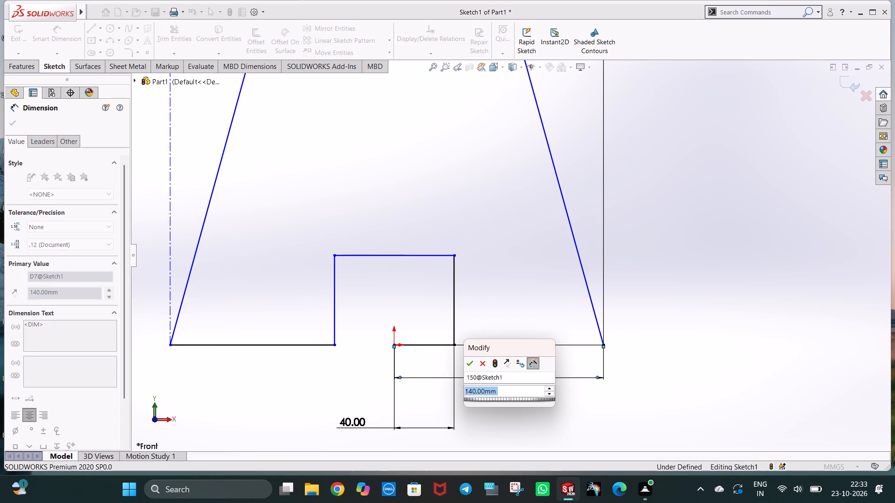
{"action": "type", "text": "150"}
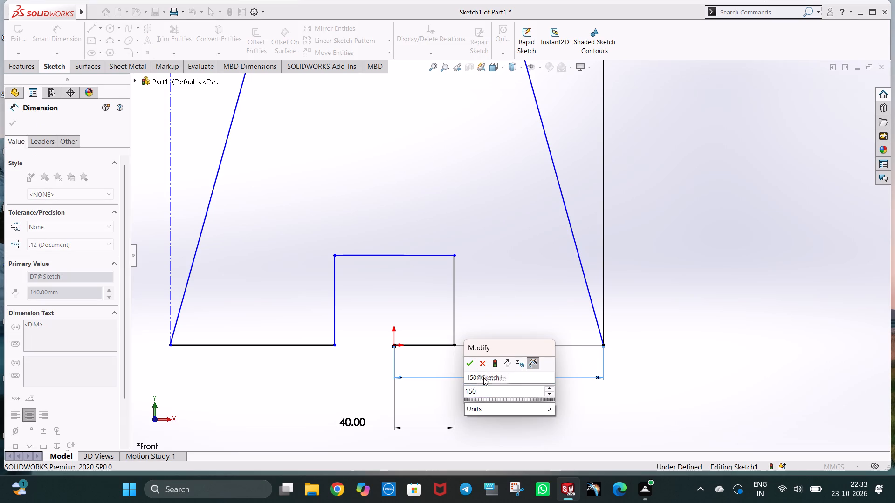
{"action": "key", "text": "Return"}
{"action": "left_click", "coordinate": [654, 280]}
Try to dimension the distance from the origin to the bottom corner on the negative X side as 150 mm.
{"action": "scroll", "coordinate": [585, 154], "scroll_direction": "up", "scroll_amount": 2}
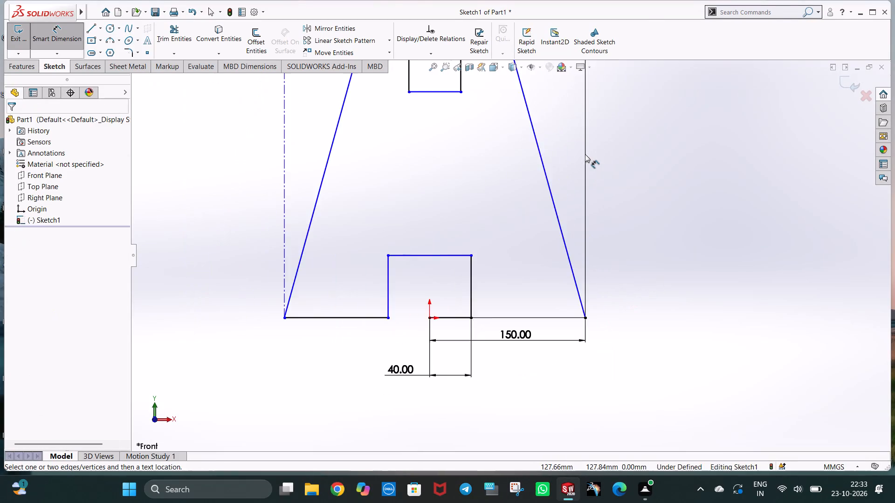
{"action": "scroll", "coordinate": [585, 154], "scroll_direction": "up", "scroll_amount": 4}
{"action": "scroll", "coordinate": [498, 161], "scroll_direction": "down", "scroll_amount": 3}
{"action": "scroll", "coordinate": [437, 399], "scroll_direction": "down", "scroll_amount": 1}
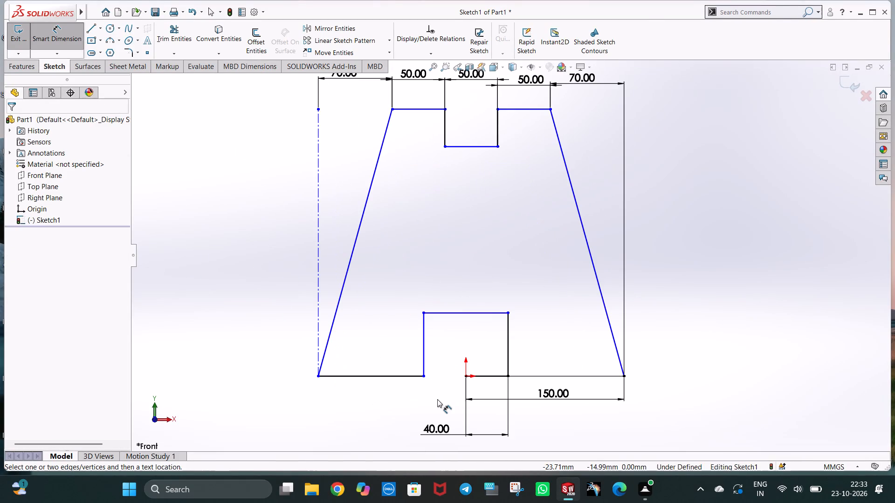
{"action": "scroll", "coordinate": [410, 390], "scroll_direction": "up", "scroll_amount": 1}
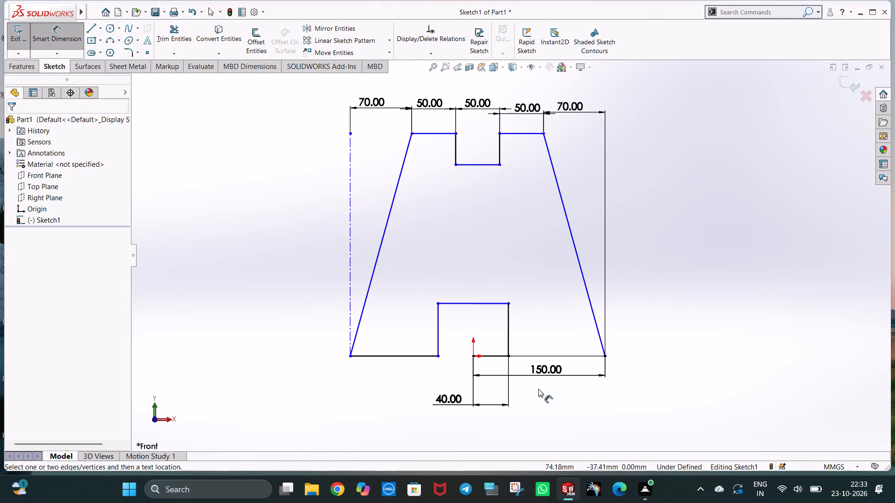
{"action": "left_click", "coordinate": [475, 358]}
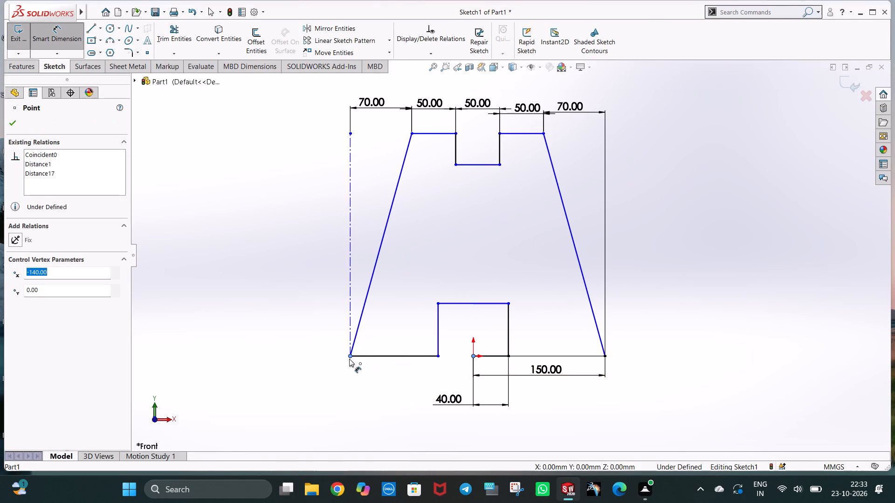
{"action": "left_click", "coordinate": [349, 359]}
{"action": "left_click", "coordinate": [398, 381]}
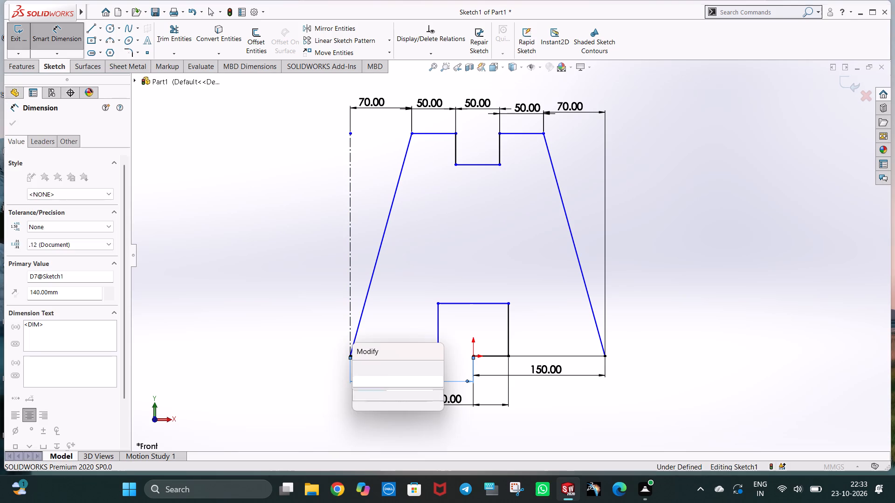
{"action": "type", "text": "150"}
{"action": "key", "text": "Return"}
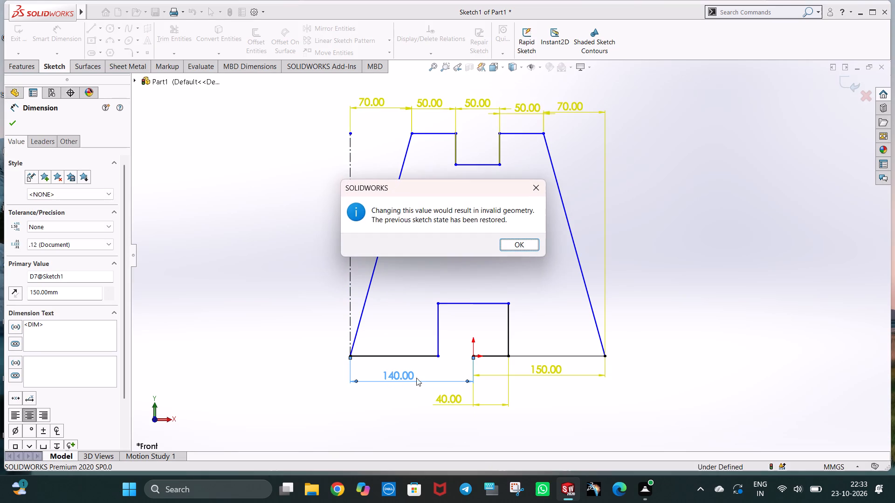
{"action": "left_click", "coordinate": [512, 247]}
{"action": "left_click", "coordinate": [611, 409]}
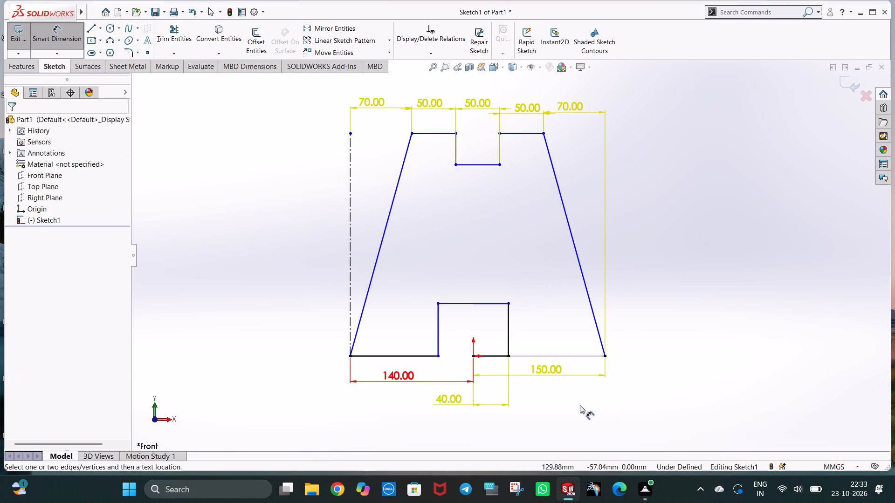
Delete the 140 mm dimension on the origin's negative X side and the 40 mm dimension from the origin to the bottom notch.
{"action": "left_click", "coordinate": [412, 382]}
{"action": "key", "text": "Delete"}
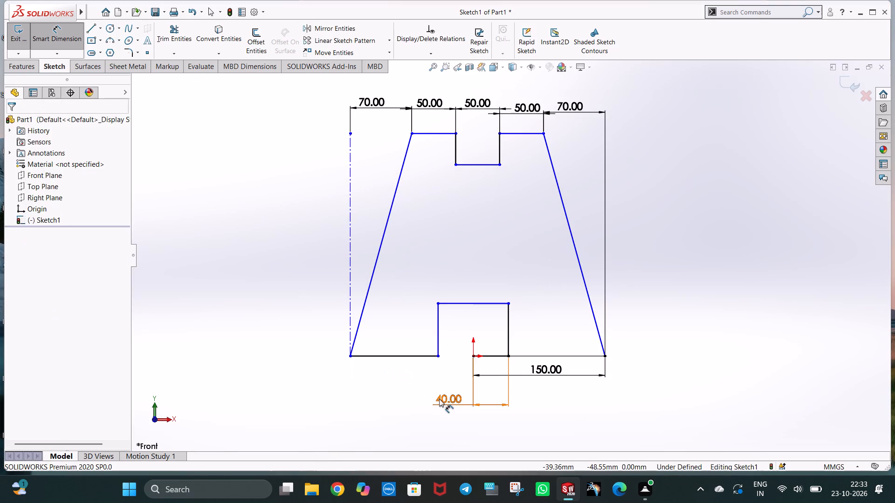
{"action": "left_click", "coordinate": [439, 399]}
{"action": "key", "text": "Delete"}
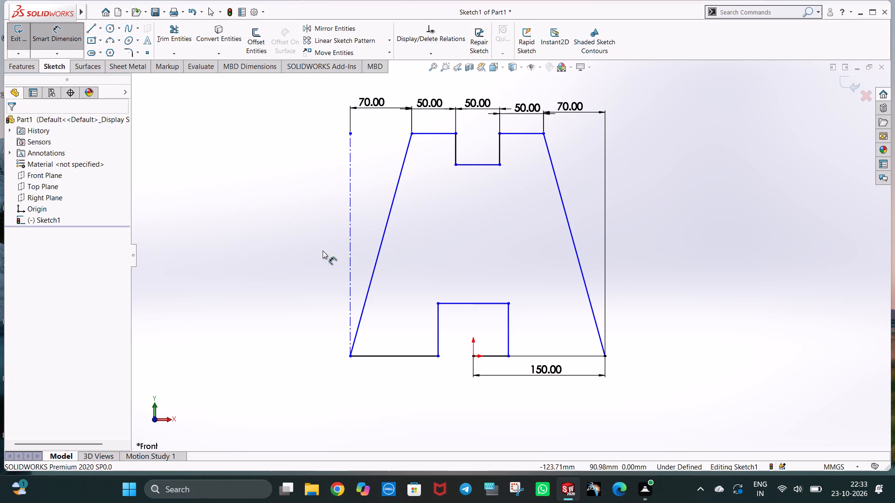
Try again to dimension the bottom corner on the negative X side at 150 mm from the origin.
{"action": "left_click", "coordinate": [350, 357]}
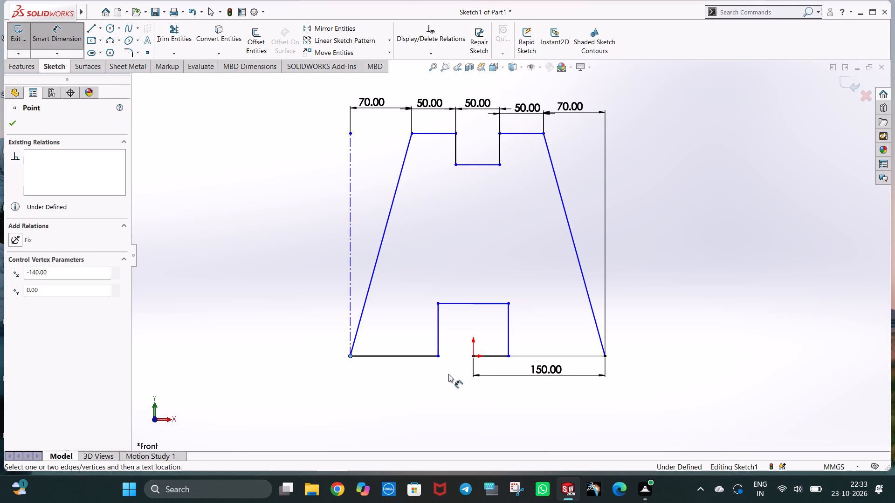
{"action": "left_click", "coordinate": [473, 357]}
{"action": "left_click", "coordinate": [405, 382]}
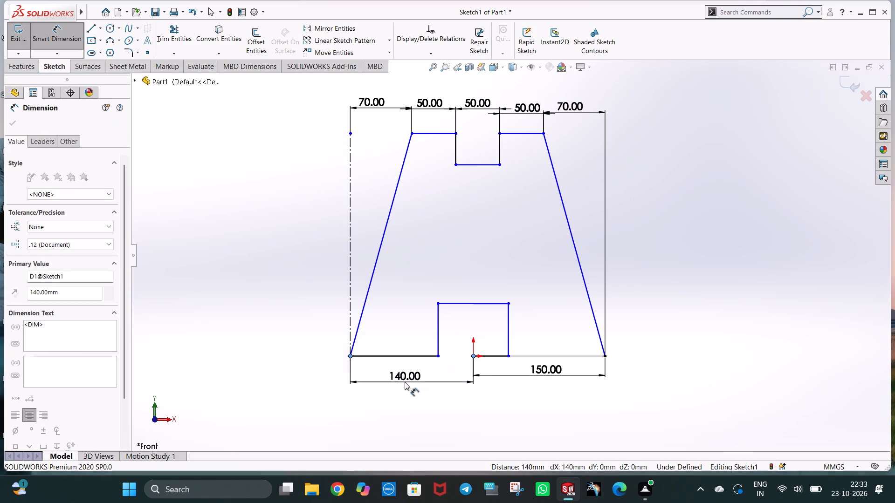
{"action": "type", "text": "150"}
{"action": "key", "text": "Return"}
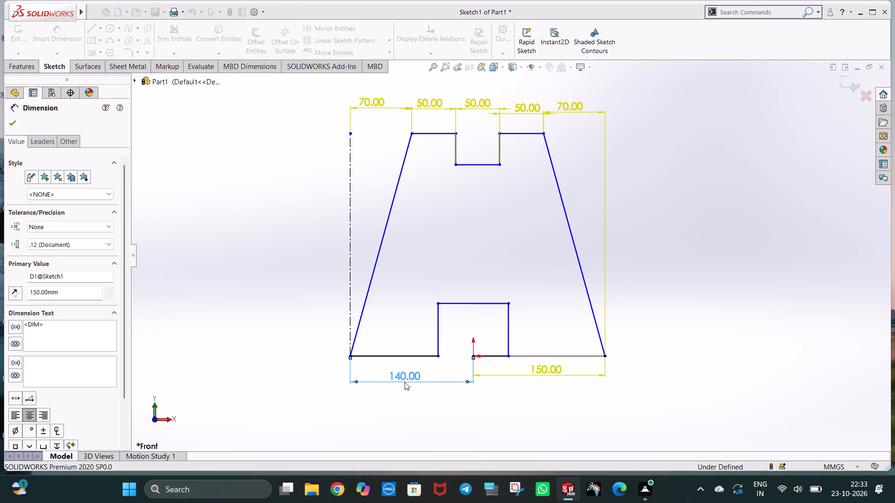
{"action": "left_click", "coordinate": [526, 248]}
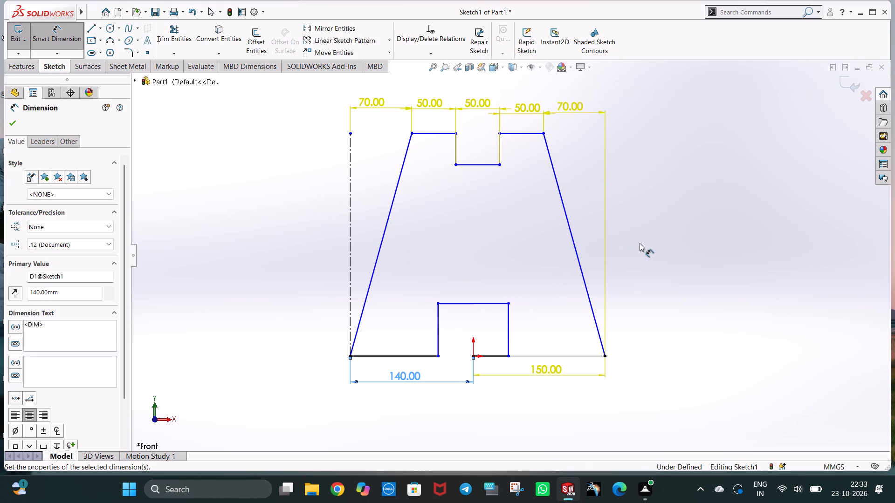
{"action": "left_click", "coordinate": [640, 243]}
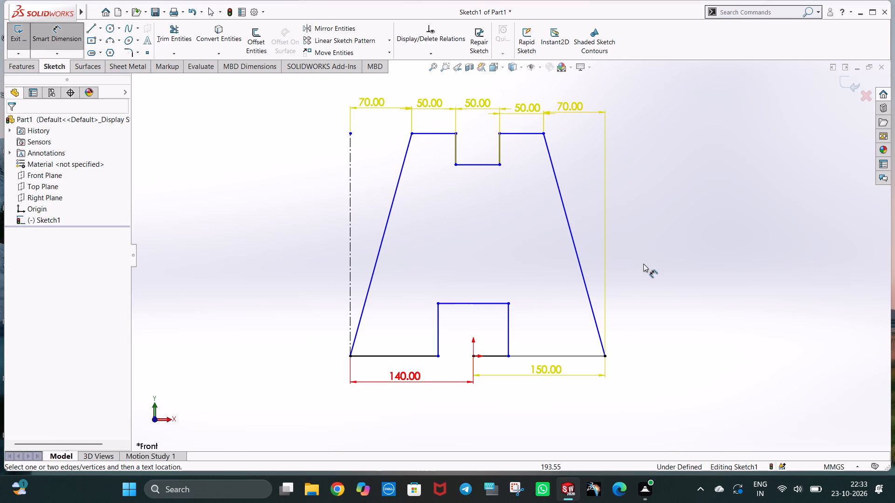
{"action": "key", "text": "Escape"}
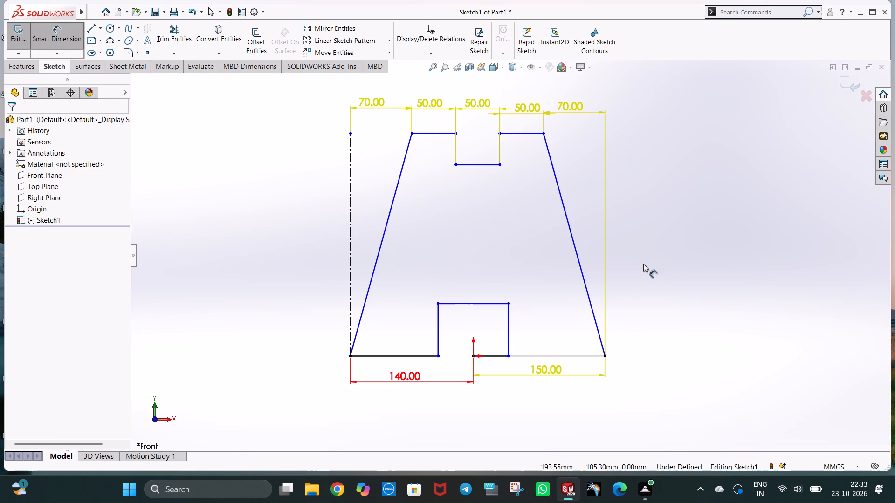
Delete the 150 mm dimension between the origin and the bottom corner on the positive X side.
{"action": "left_click", "coordinate": [561, 371]}
{"action": "key", "text": "Delete"}
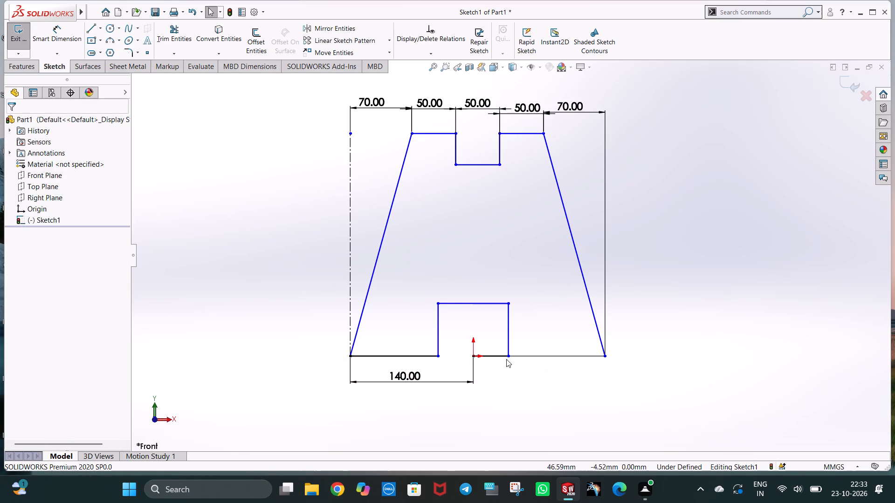
Trim away the leftover base line segment between the origin and the bottom notch's wall on the positive X side.
{"action": "left_click", "coordinate": [161, 40]}
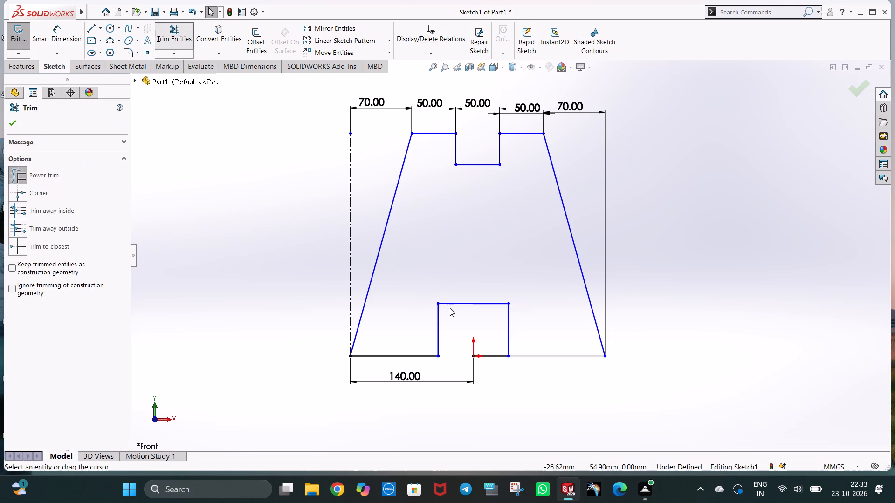
{"action": "left_click_drag", "start_coordinate": [502, 344], "coordinate": [501, 374]}
{"action": "key", "text": "Delete"}
{"action": "left_click", "coordinate": [646, 340]}
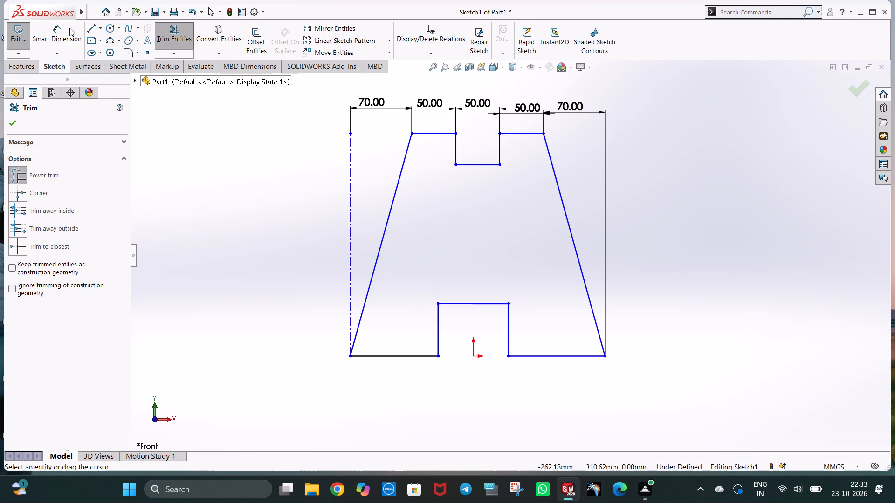
{"action": "key", "text": "Delete"}
Dimension the overall base width between the two outer bottom corners and set it to 300 mm.
{"action": "left_click", "coordinate": [44, 37]}
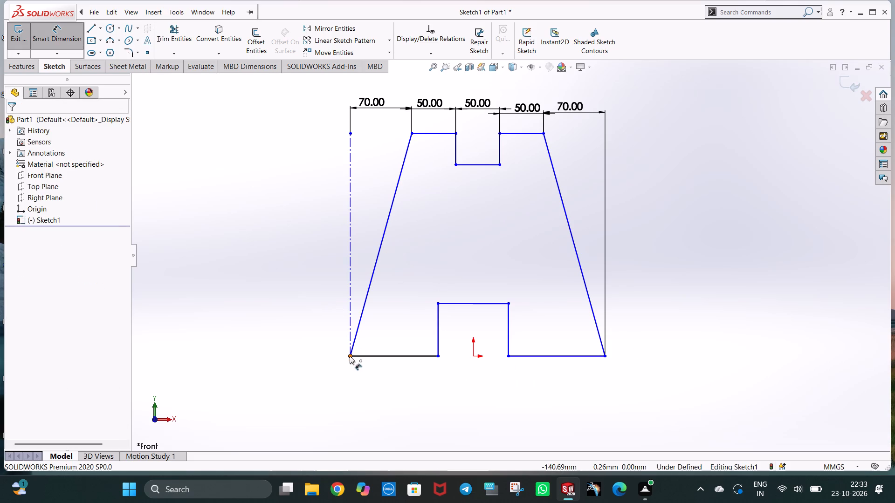
{"action": "left_click", "coordinate": [350, 356]}
{"action": "left_click", "coordinate": [605, 357]}
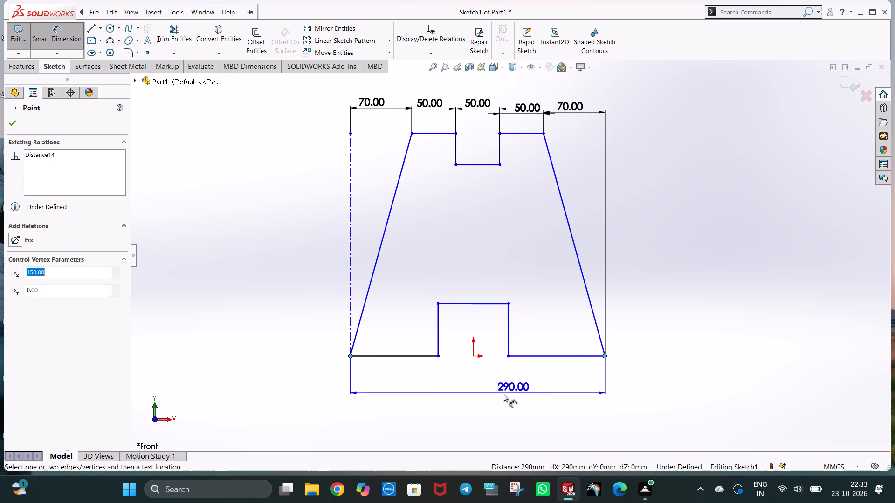
{"action": "left_click", "coordinate": [483, 395]}
{"action": "type", "text": "300"}
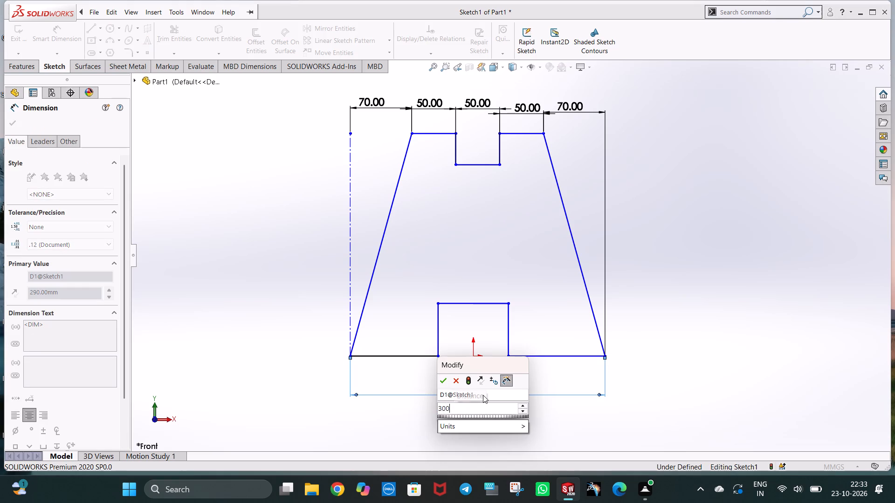
{"action": "key", "text": "Return"}
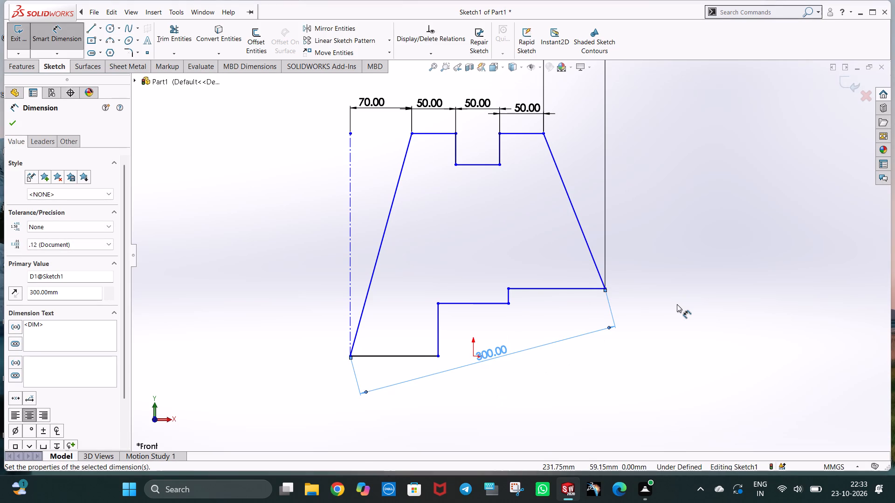
Undo the last change to the overall base width value.
{"action": "key", "text": "ctrl+z"}
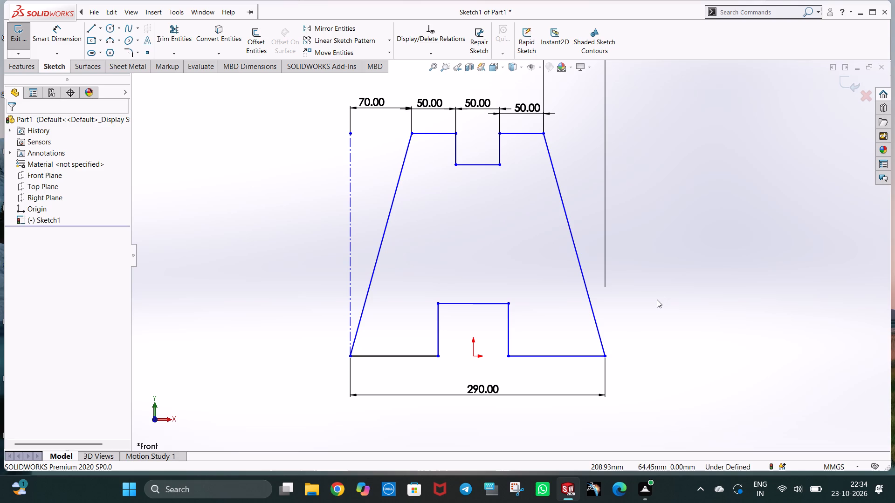
{"action": "left_click", "coordinate": [657, 299]}
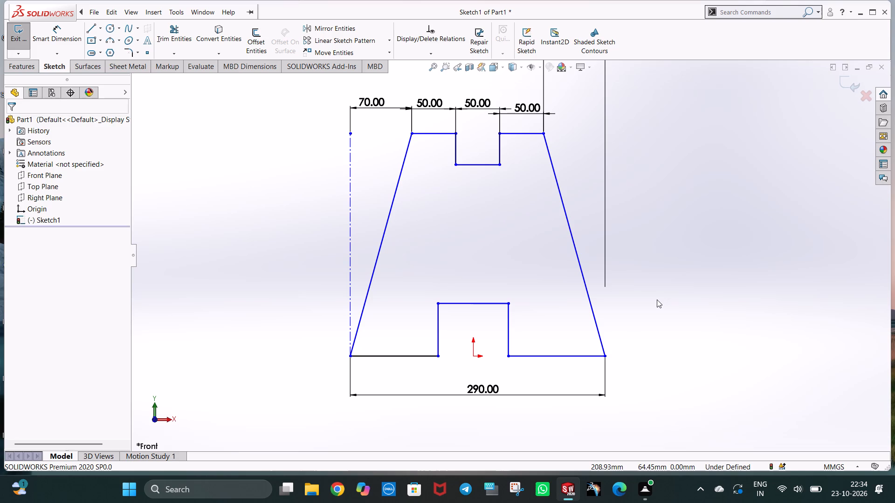
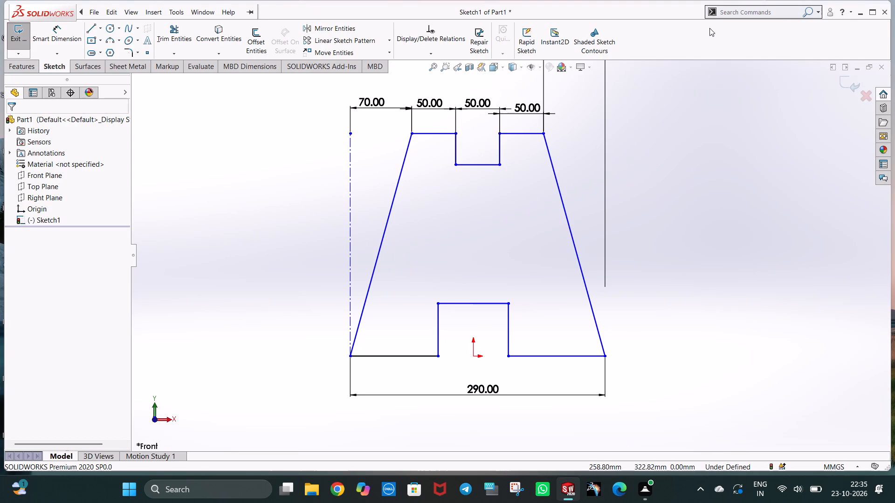
Delete the 70 mm dimension between the top outer corner and the bottom outer corner on the positive X side.
{"action": "scroll", "coordinate": [699, 127], "scroll_direction": "up", "scroll_amount": 3}
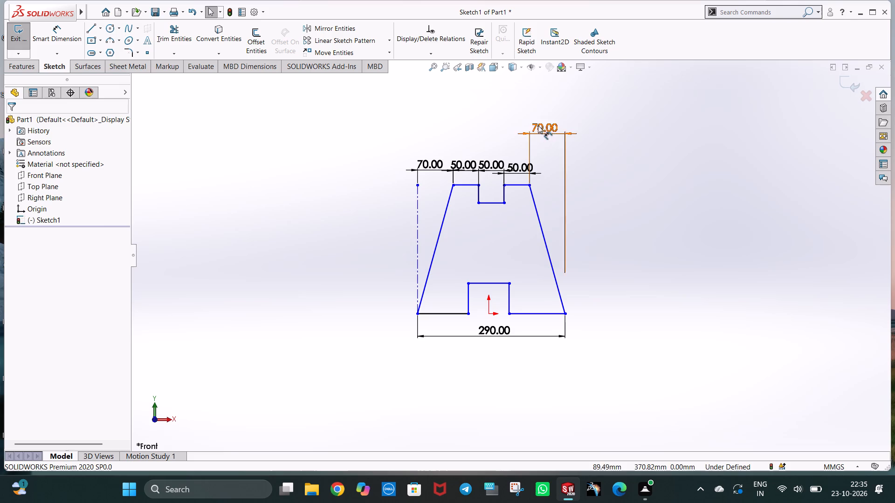
{"action": "left_click", "coordinate": [543, 125]}
{"action": "key", "text": "Delete"}
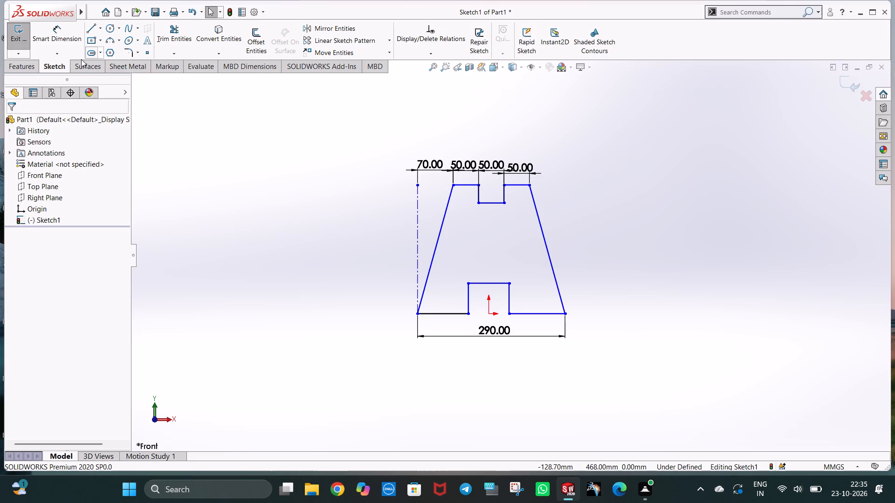
Draw a vertical construction line about 287 mm long up from the outer bottom corner on the positive X side.
{"action": "left_click", "coordinate": [100, 29]}
{"action": "left_click", "coordinate": [105, 49]}
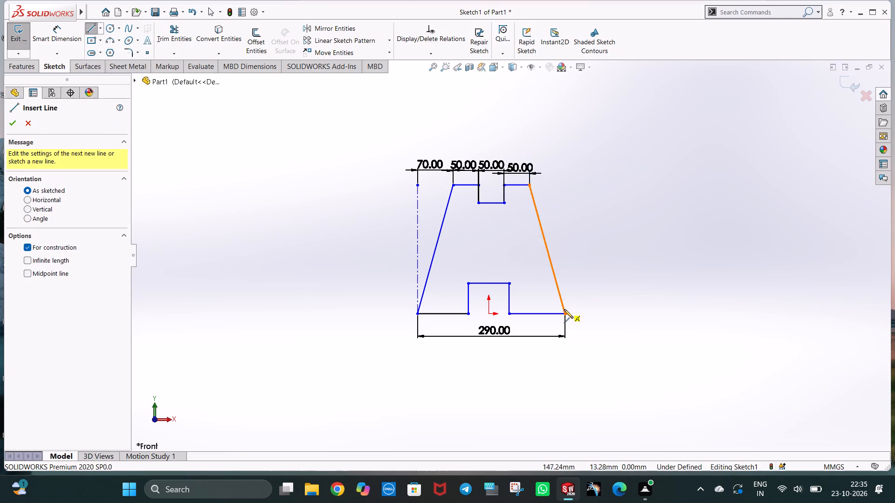
{"action": "left_click", "coordinate": [565, 313]}
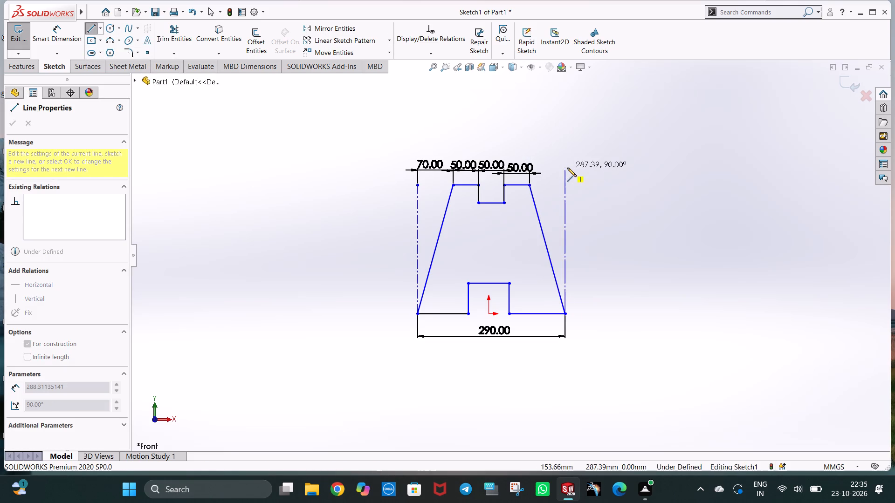
{"action": "left_click", "coordinate": [567, 168]}
{"action": "left_click", "coordinate": [616, 166]}
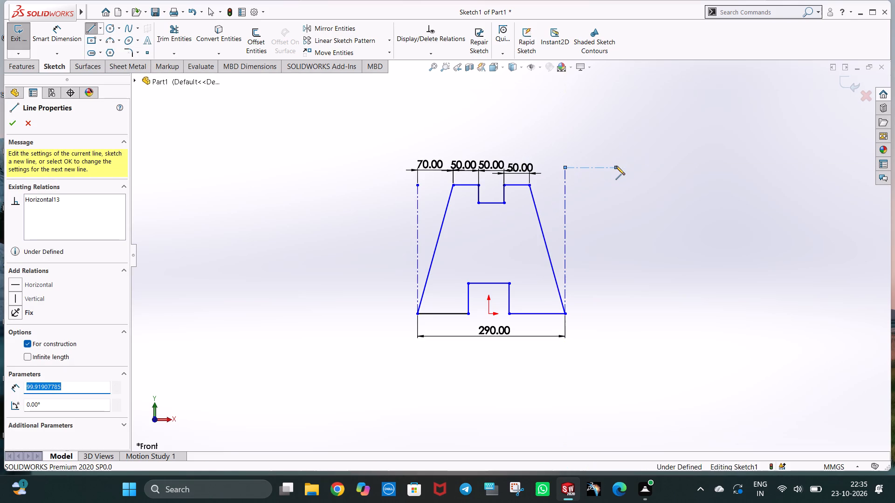
{"action": "key", "text": "Escape"}
{"action": "left_click", "coordinate": [606, 168]}
{"action": "key", "text": "Delete"}
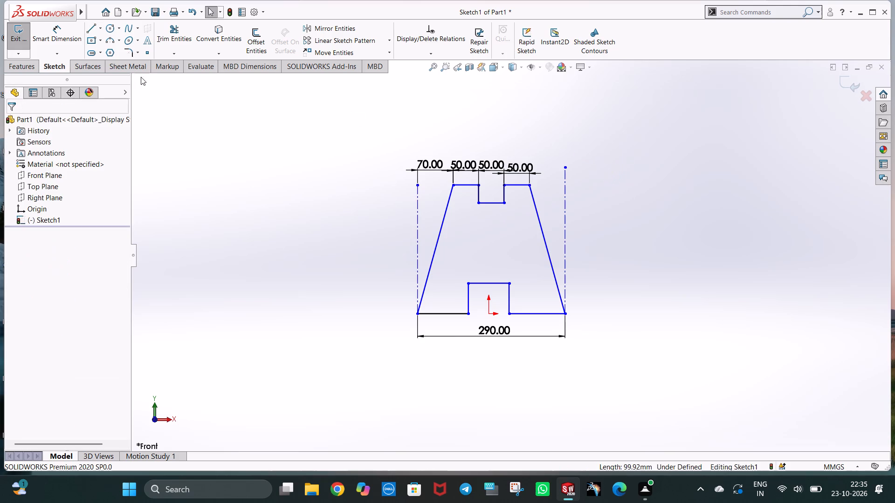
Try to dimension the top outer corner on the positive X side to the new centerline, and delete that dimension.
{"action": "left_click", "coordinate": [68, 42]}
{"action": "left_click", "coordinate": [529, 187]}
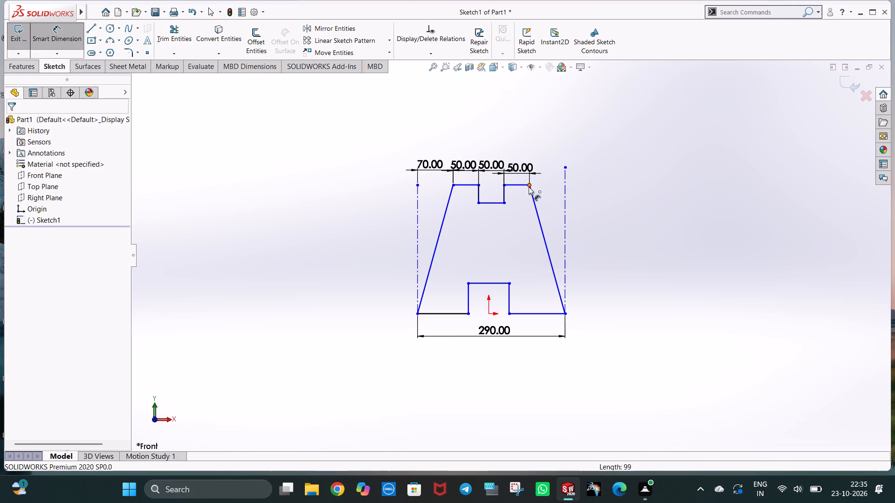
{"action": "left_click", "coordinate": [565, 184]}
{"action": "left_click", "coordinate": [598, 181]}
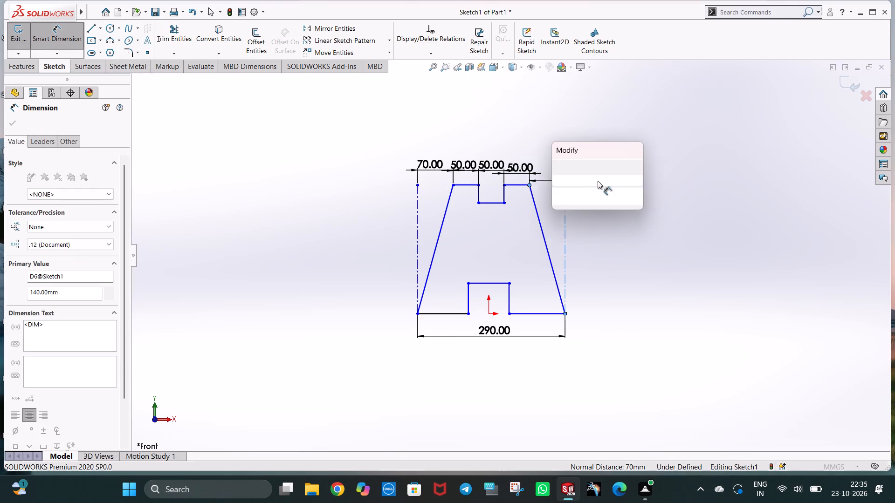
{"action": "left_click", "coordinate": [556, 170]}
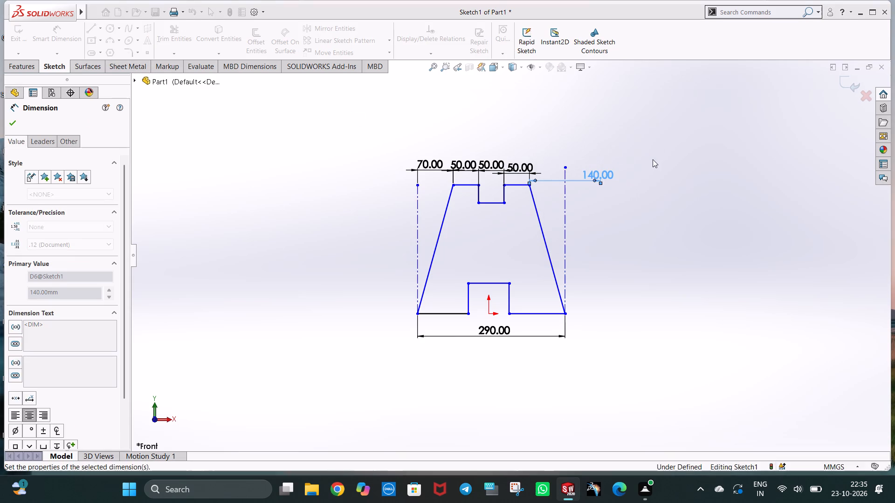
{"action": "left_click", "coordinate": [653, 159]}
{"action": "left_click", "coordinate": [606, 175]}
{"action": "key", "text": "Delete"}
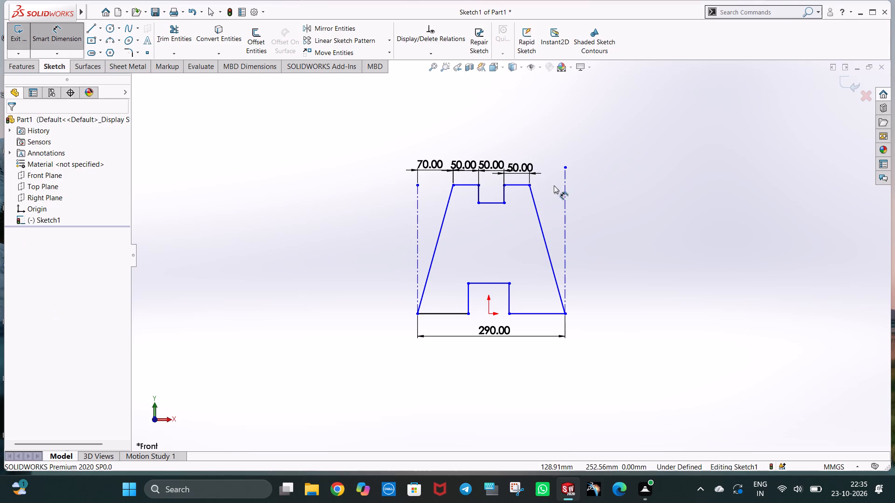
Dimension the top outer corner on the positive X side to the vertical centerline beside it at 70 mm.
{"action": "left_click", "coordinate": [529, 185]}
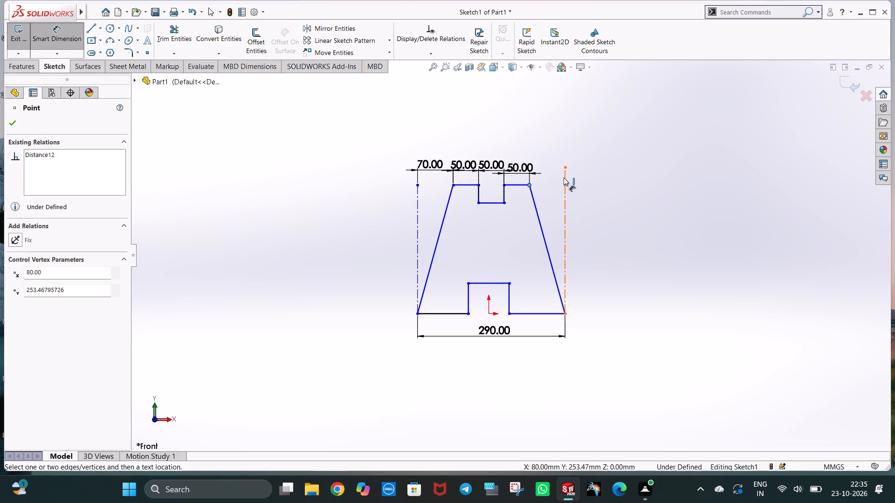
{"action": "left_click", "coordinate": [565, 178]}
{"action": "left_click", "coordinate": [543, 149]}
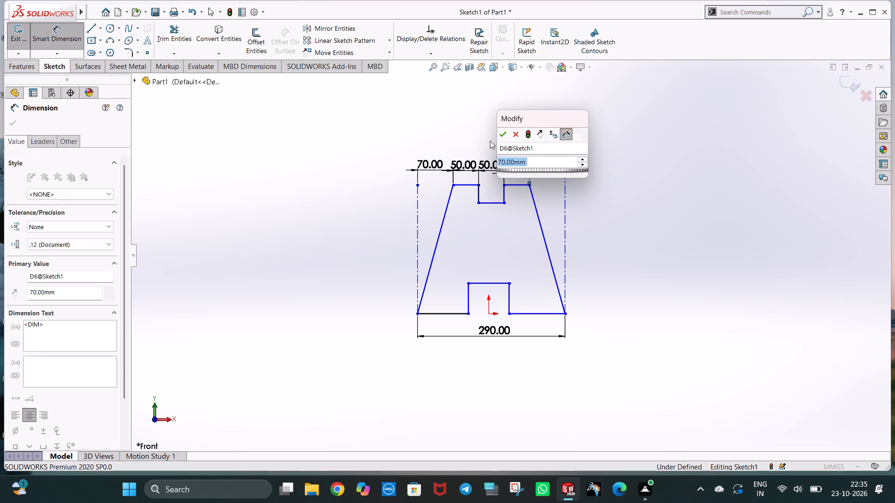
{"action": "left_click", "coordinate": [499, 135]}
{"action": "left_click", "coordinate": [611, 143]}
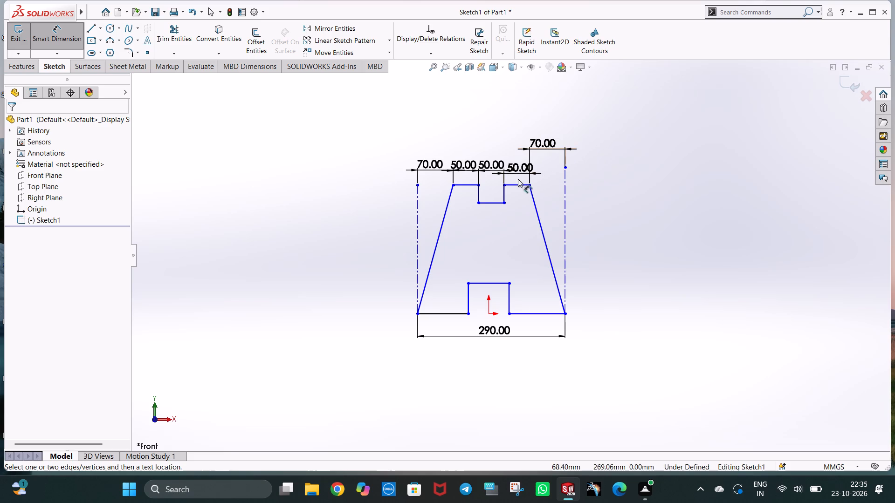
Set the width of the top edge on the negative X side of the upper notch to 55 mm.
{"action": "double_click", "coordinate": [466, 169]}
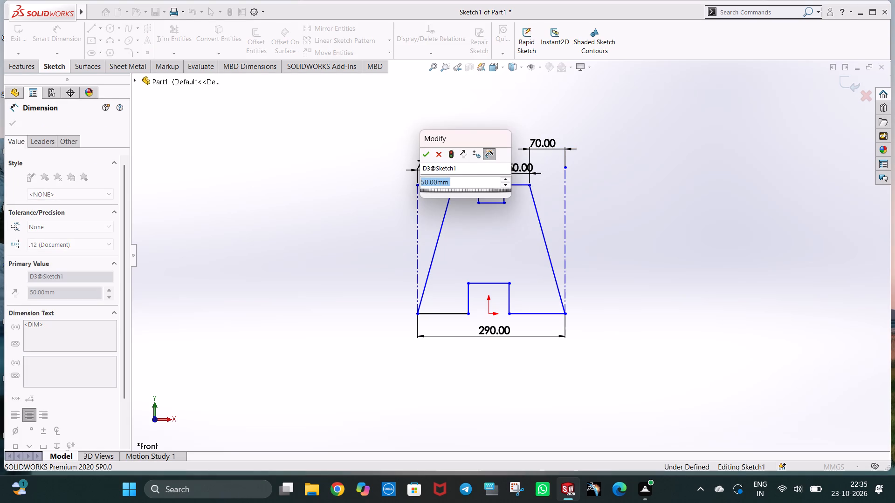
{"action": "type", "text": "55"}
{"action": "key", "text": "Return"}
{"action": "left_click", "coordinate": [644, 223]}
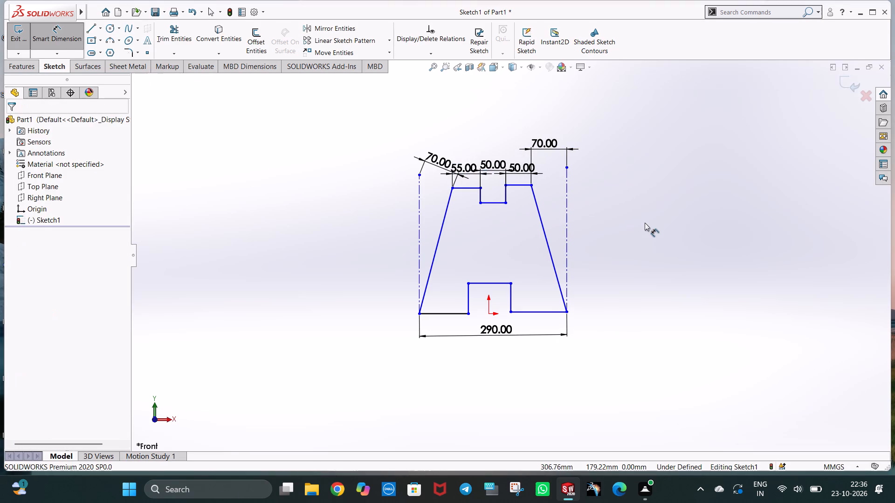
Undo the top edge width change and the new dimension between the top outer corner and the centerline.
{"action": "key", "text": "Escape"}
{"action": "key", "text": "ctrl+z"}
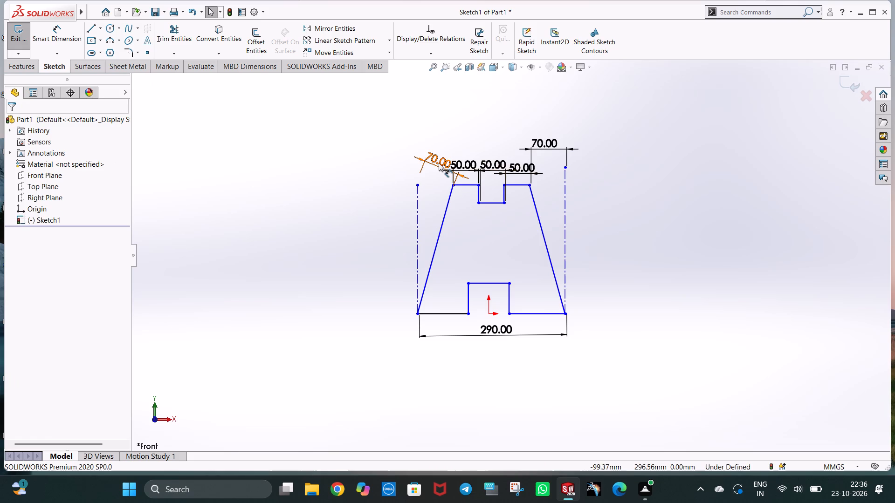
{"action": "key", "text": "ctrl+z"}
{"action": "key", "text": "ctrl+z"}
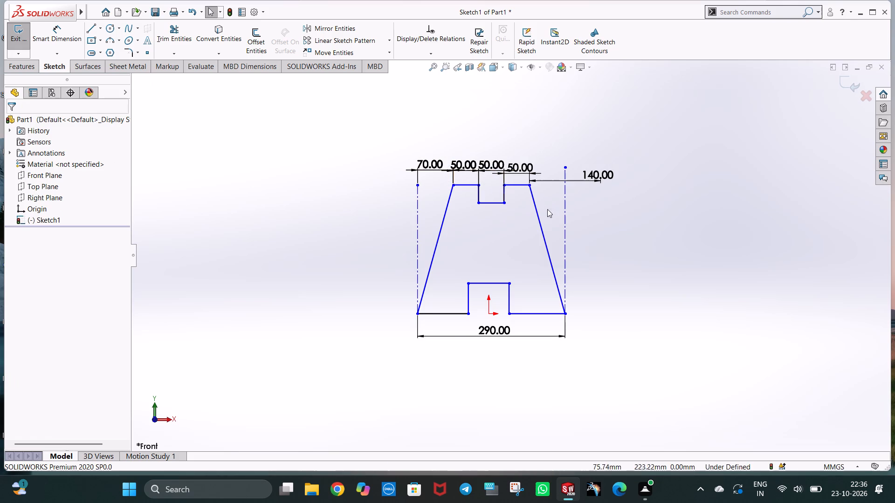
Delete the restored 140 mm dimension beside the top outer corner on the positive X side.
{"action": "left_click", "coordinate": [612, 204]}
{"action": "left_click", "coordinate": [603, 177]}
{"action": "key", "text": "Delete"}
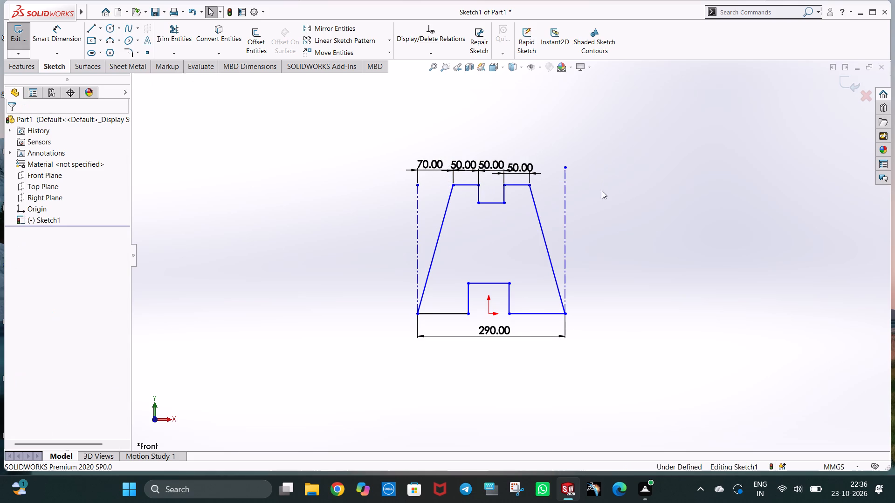
Set the overall base width to 300 mm.
{"action": "double_click", "coordinate": [489, 332]}
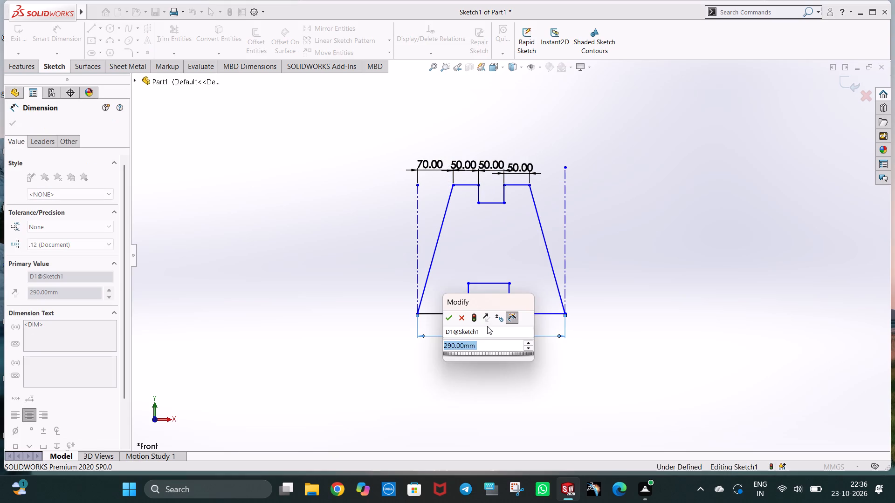
{"action": "type", "text": "300"}
{"action": "key", "text": "Return"}
{"action": "left_click", "coordinate": [638, 272]}
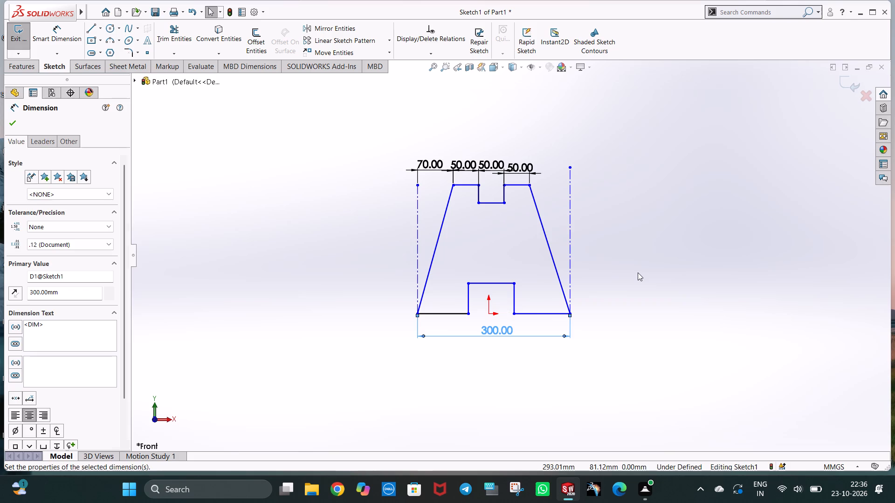
Set the widths of the two top edges flanking the upper notch to 55 mm each.
{"action": "scroll", "coordinate": [455, 199], "scroll_direction": "down", "scroll_amount": 2}
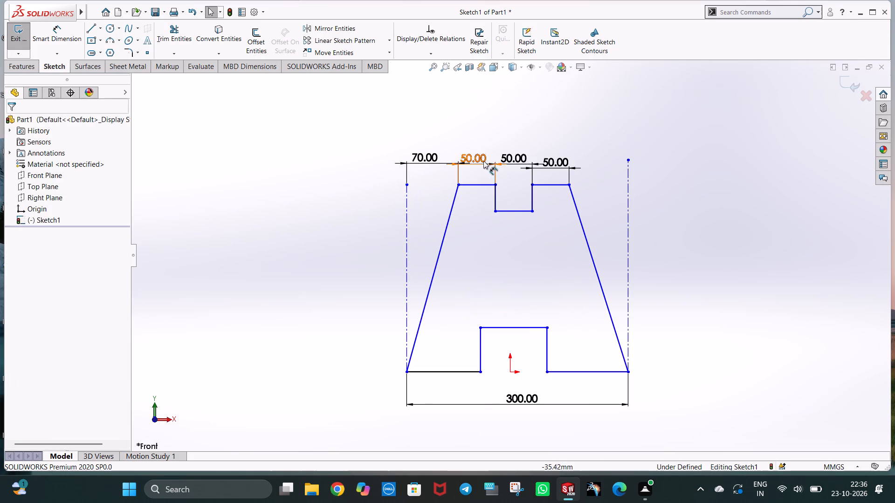
{"action": "double_click", "coordinate": [483, 161]}
{"action": "type", "text": "55"}
{"action": "key", "text": "Return"}
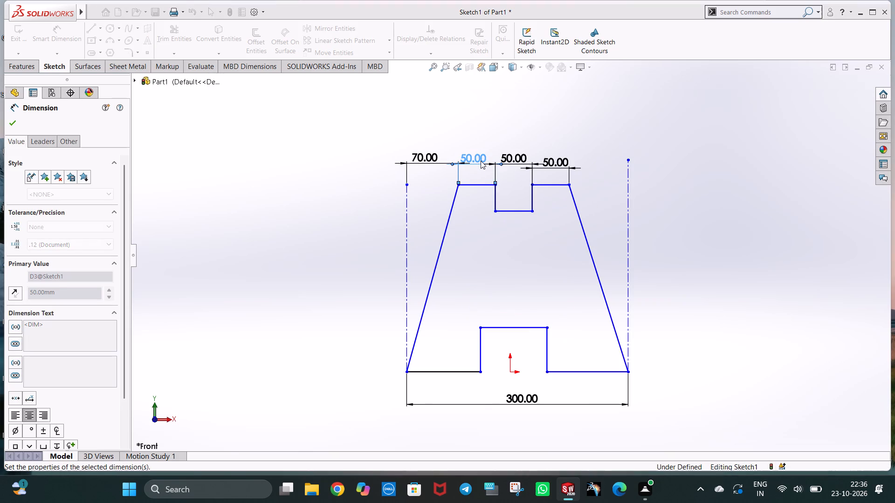
{"action": "double_click", "coordinate": [552, 163]}
{"action": "type", "text": "55"}
{"action": "key", "text": "Return"}
{"action": "left_click", "coordinate": [672, 187]}
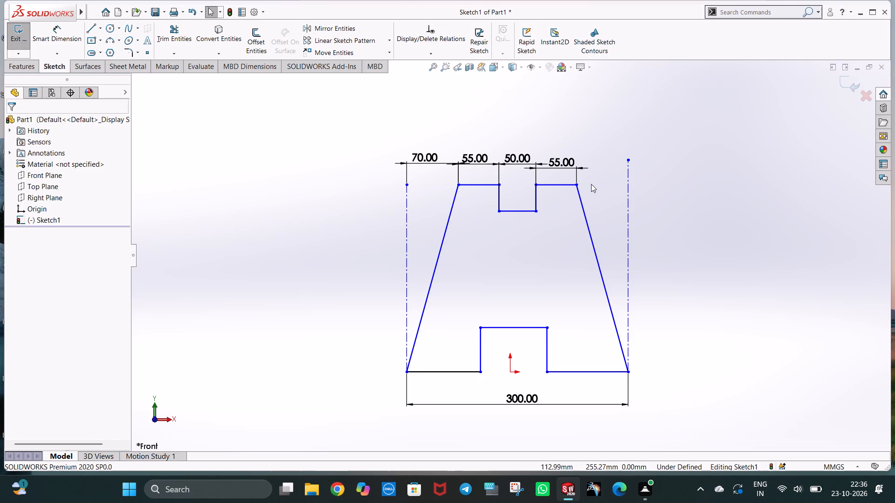
Dimension the top outer corner on the positive X side to the vertical centerline beside it at 70 mm.
{"action": "left_click", "coordinate": [74, 34]}
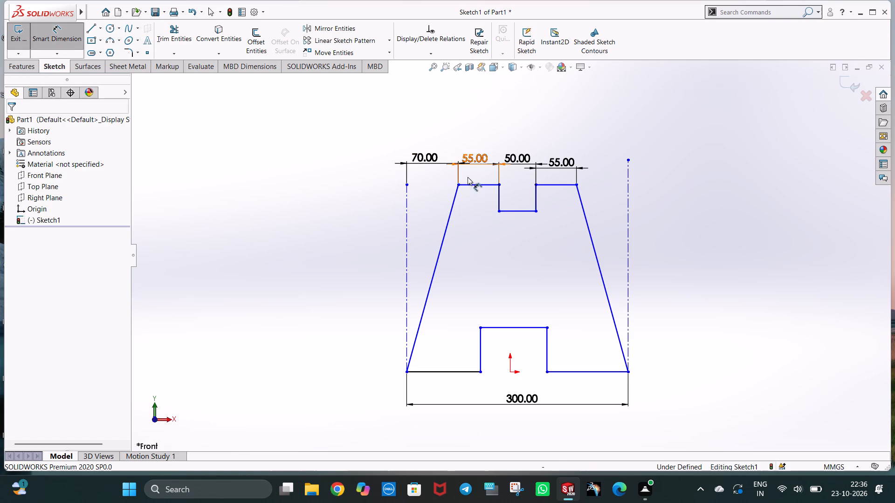
{"action": "left_click", "coordinate": [577, 184]}
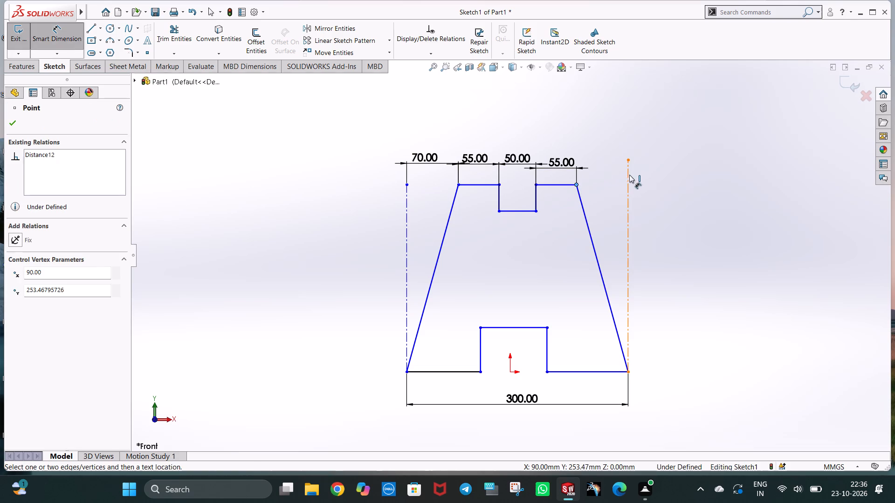
{"action": "left_click", "coordinate": [626, 178]}
{"action": "left_click", "coordinate": [602, 141]}
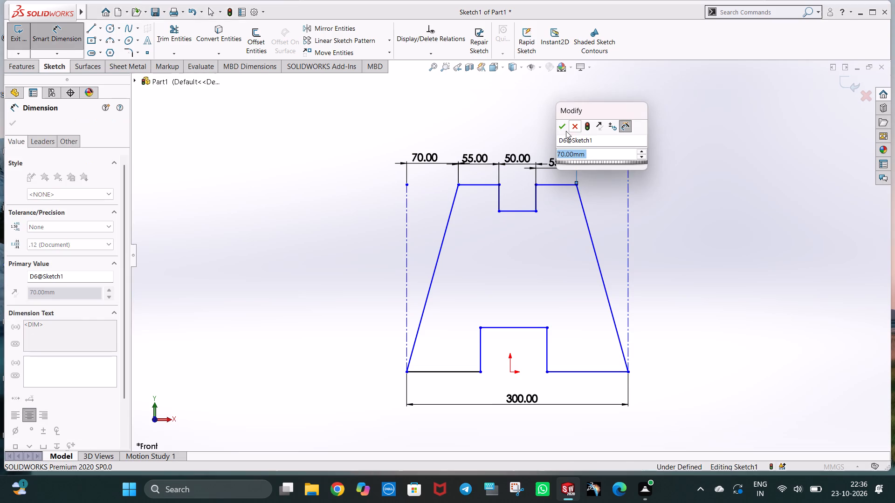
{"action": "left_click", "coordinate": [565, 127]}
{"action": "left_click", "coordinate": [735, 249]}
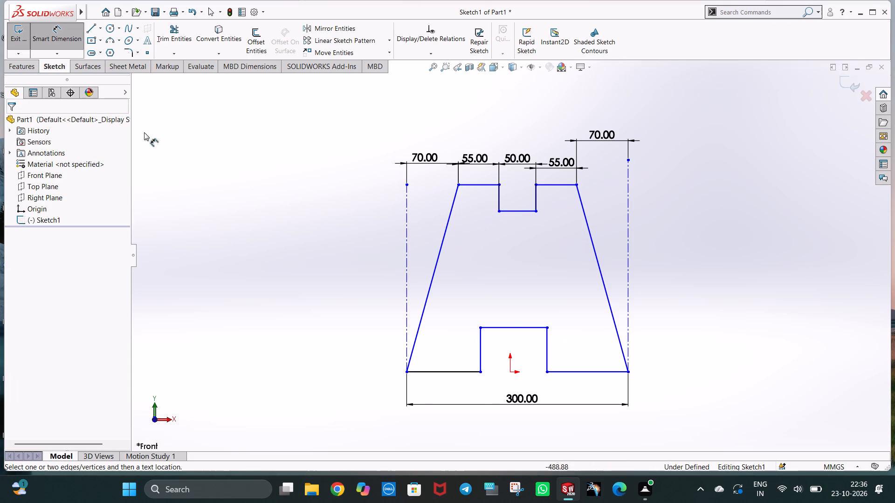
Dimension the distance from the origin to the bottom notch's wall on the positive X side and set it to 40 mm.
{"action": "left_click", "coordinate": [511, 373]}
{"action": "left_click", "coordinate": [546, 372]}
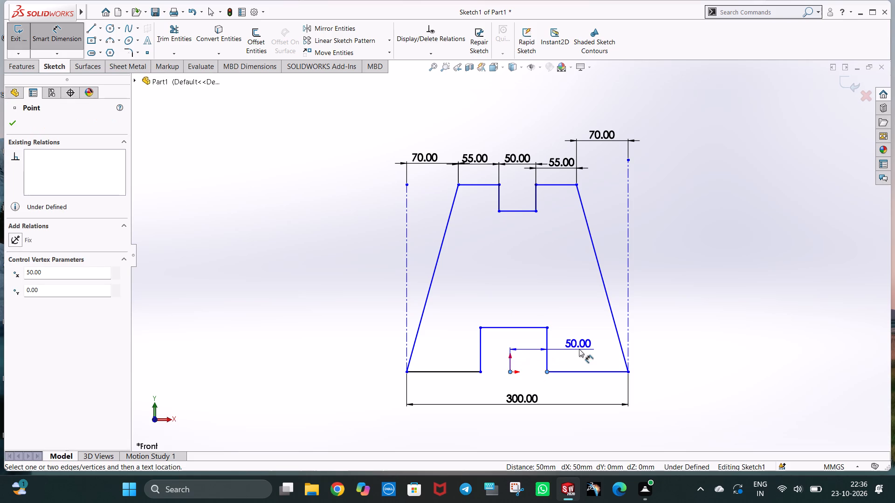
{"action": "left_click", "coordinate": [579, 349]}
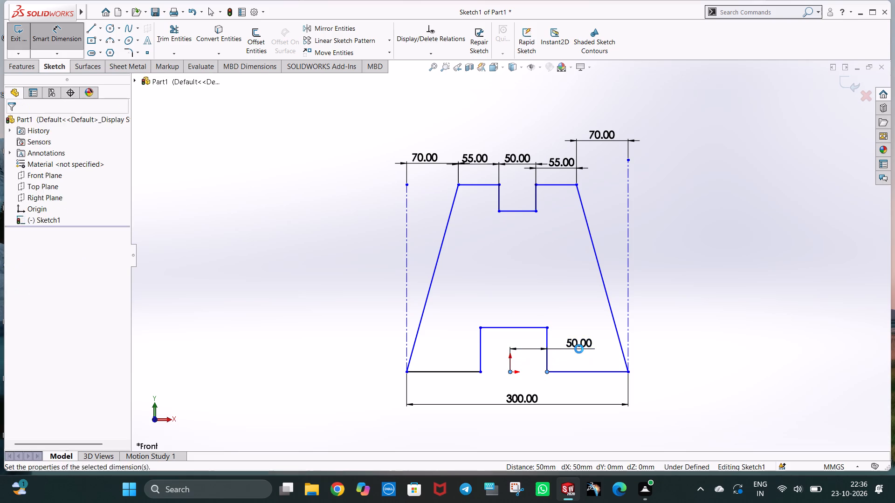
{"action": "type", "text": "40"}
{"action": "key", "text": "Return"}
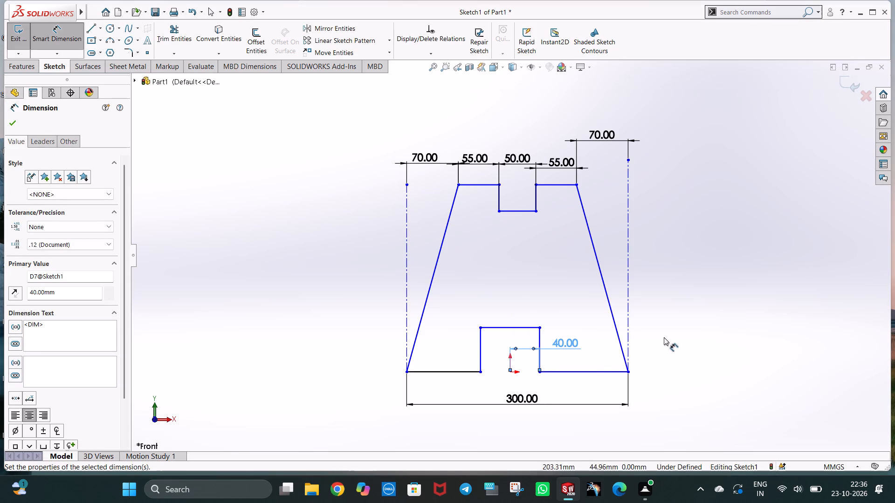
{"action": "left_click", "coordinate": [510, 372]}
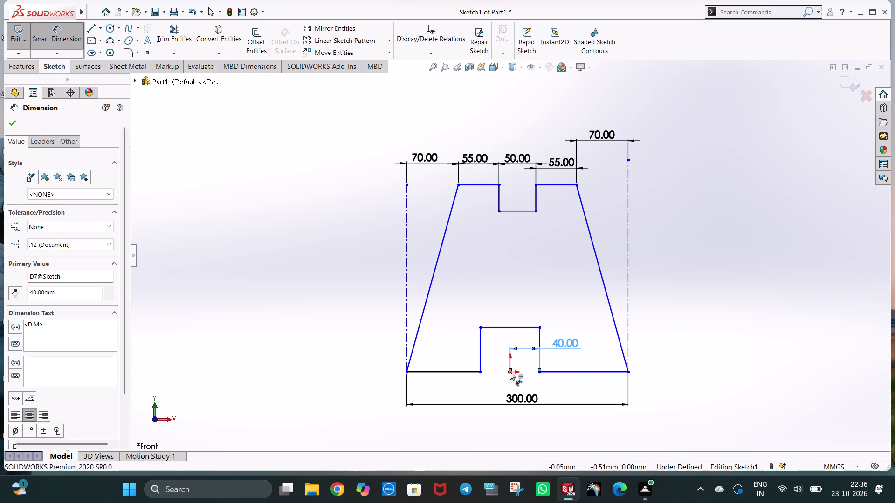
{"action": "key", "text": "Escape"}
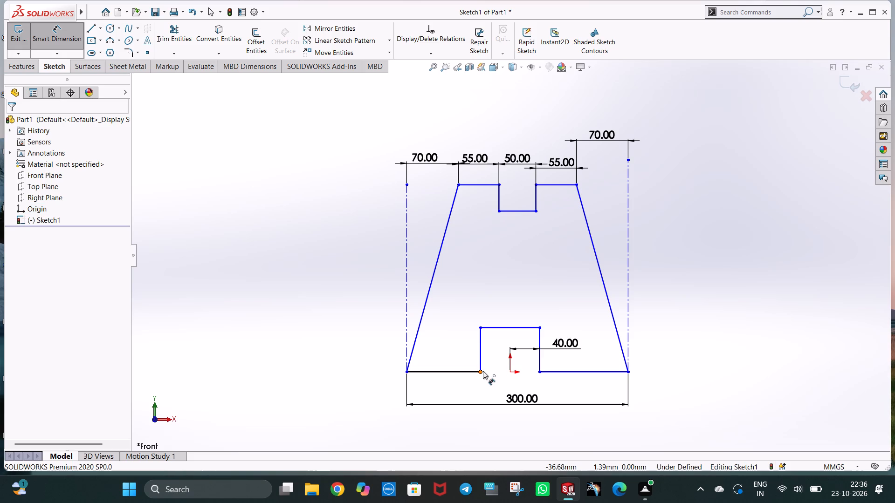
Dimension the distance from the origin to the bottom outer corner on the negative X side and set it to 150 mm.
{"action": "scroll", "coordinate": [505, 375], "scroll_direction": "down", "scroll_amount": 2}
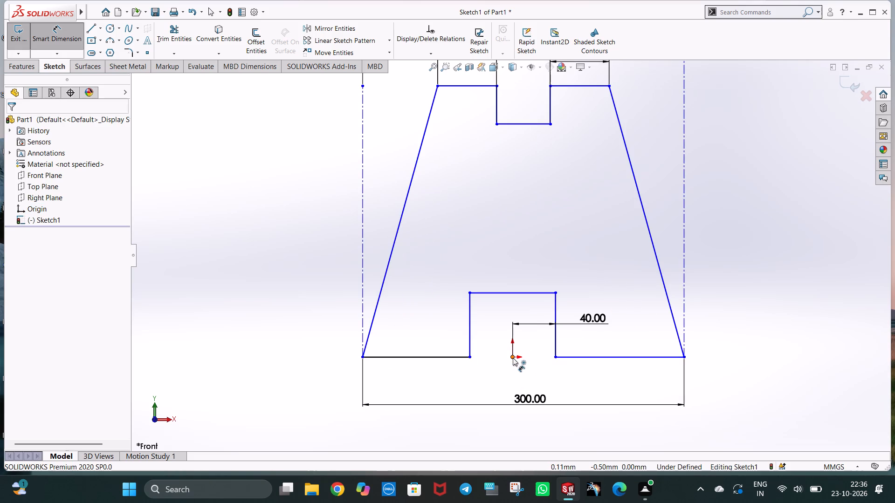
{"action": "left_click", "coordinate": [513, 358]}
{"action": "left_click", "coordinate": [360, 357]}
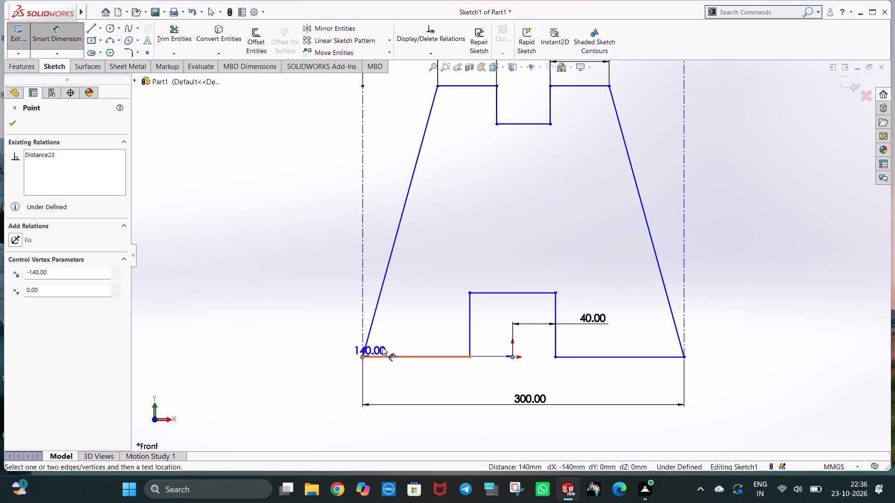
{"action": "left_click", "coordinate": [447, 273]}
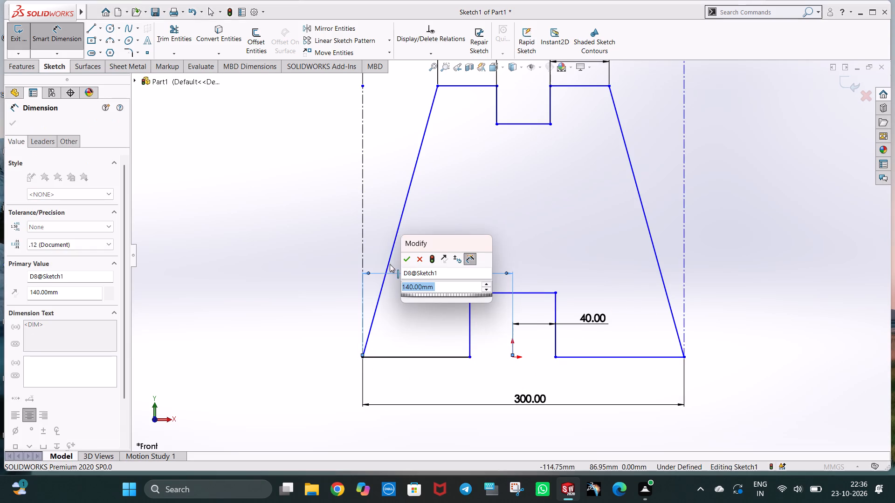
{"action": "left_click", "coordinate": [406, 258]}
{"action": "key", "text": "Escape"}
{"action": "left_click", "coordinate": [725, 265]}
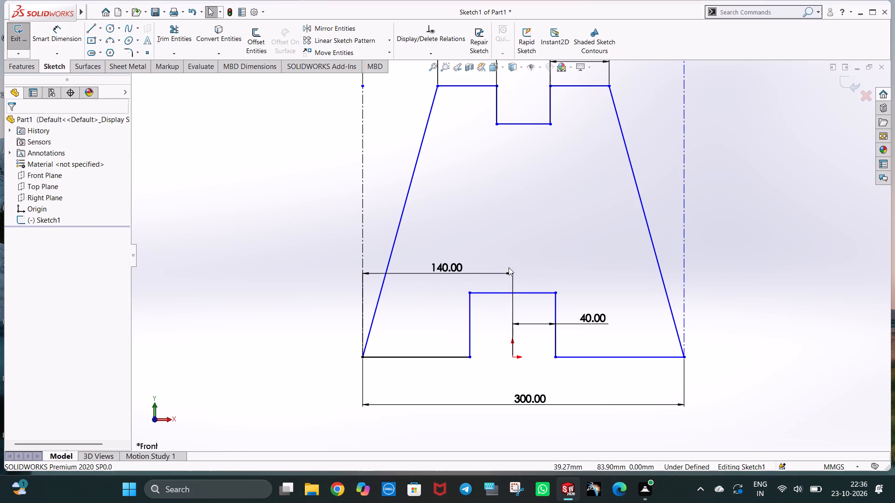
{"action": "double_click", "coordinate": [437, 266]}
{"action": "double_click", "coordinate": [444, 268]}
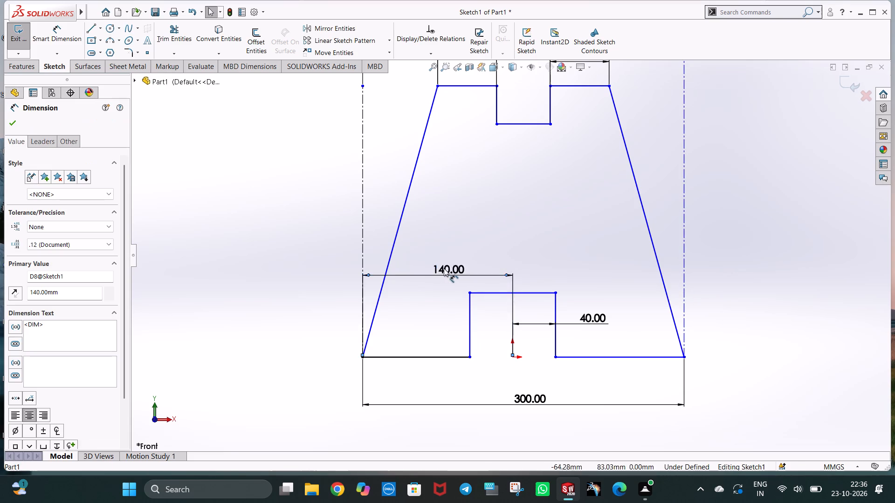
{"action": "type", "text": "150"}
{"action": "key", "text": "Return"}
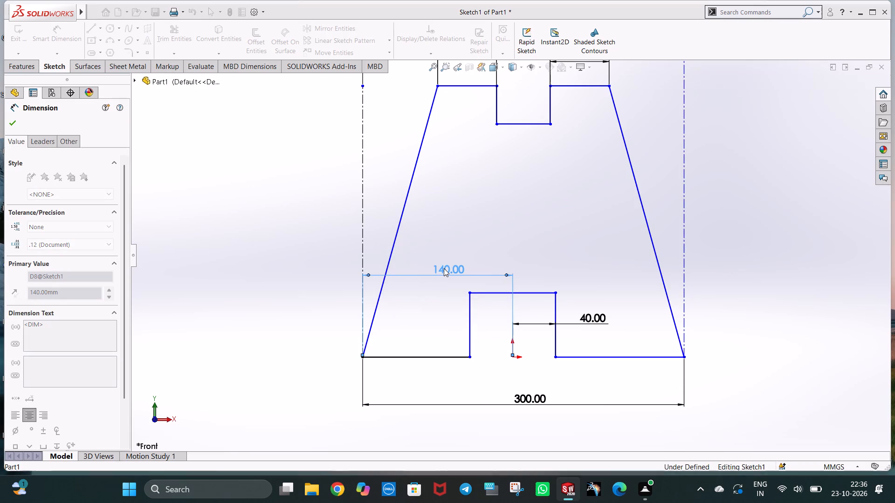
{"action": "left_click", "coordinate": [756, 246]}
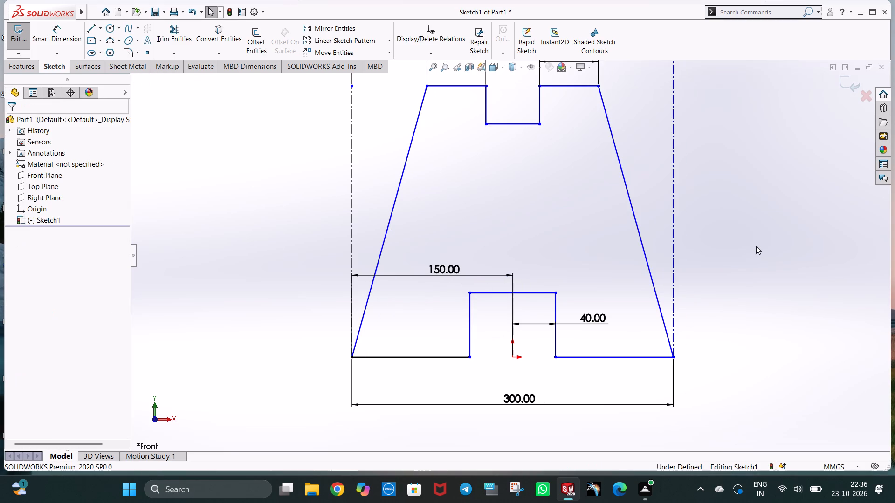
Dimension the horizontal distance from the origin to the bottom notch's wall on the negative X side.
{"action": "scroll", "coordinate": [698, 213], "scroll_direction": "up", "scroll_amount": 2}
{"action": "scroll", "coordinate": [656, 219], "scroll_direction": "down", "scroll_amount": 1}
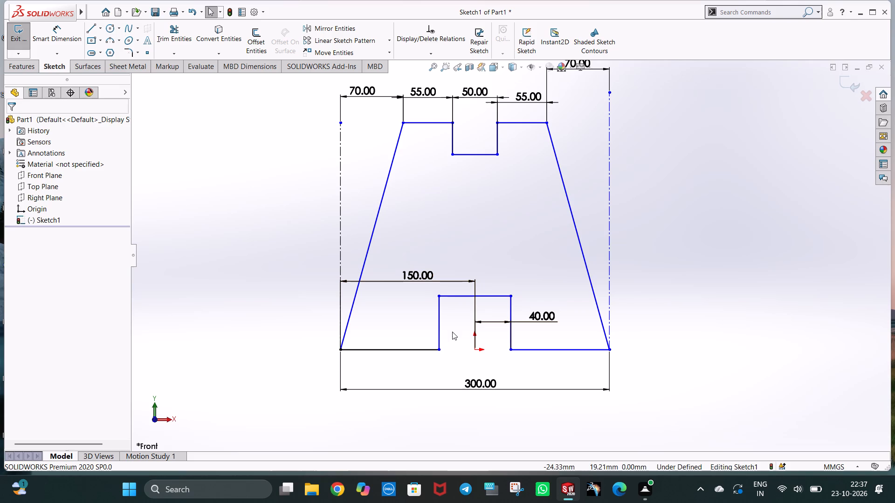
{"action": "left_click", "coordinate": [441, 321]}
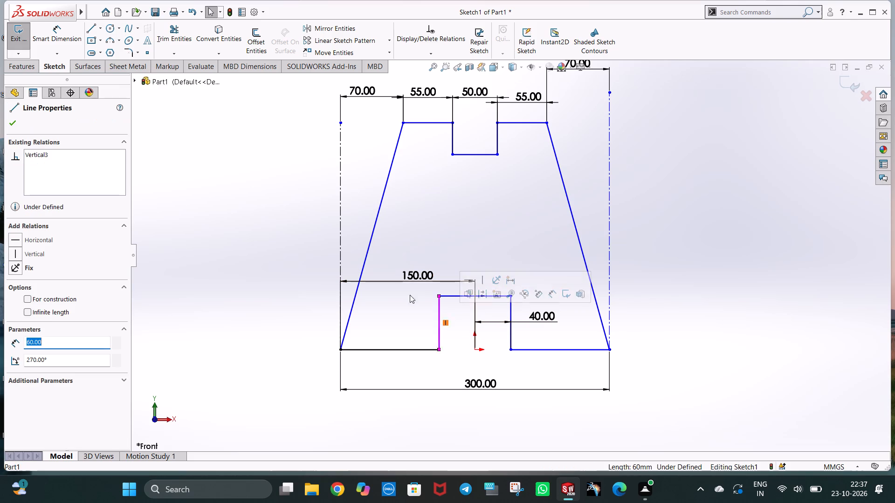
{"action": "key", "text": "Escape"}
{"action": "left_click", "coordinate": [71, 39]}
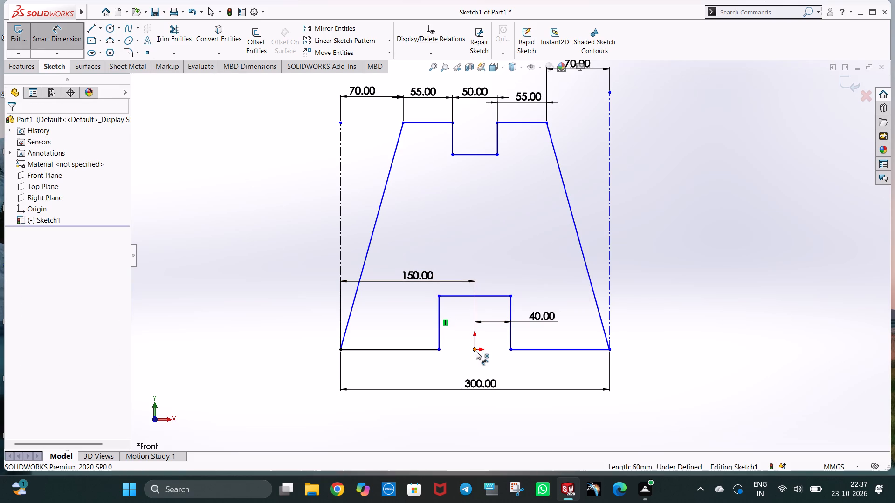
{"action": "left_click", "coordinate": [476, 351]}
{"action": "left_click", "coordinate": [438, 319]}
{"action": "left_click", "coordinate": [406, 333]}
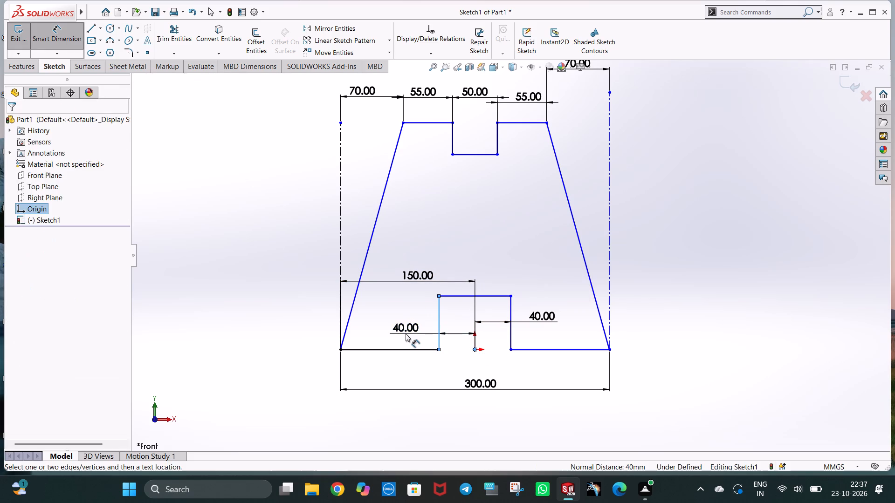
{"action": "left_click", "coordinate": [365, 321]}
{"action": "left_click", "coordinate": [665, 319]}
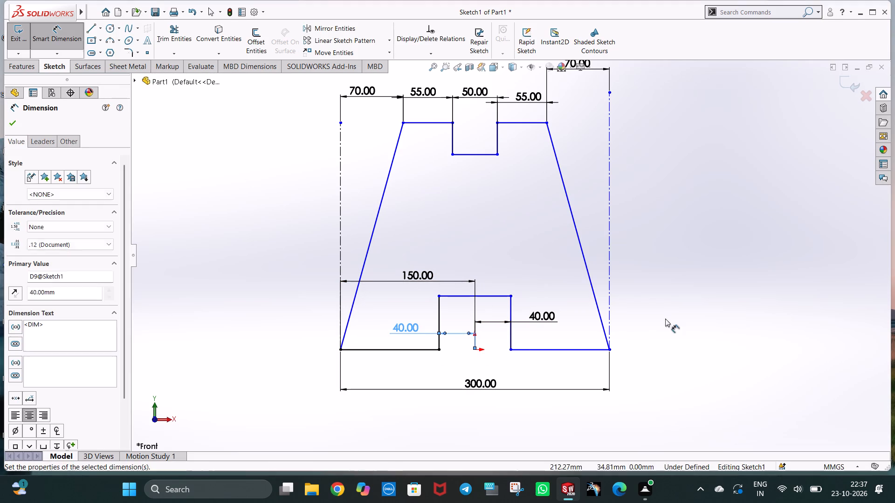
Dimension the horizontal distance from the origin to the bottom outer corner on the positive X side.
{"action": "left_click", "coordinate": [475, 348]}
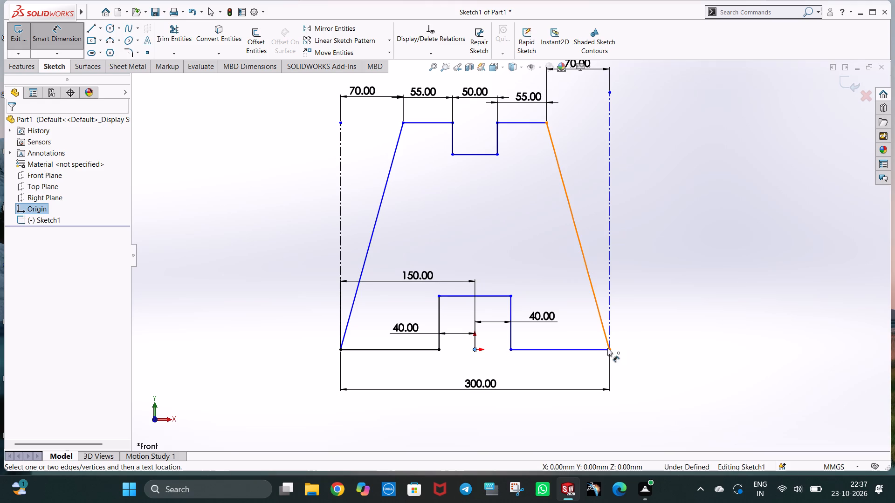
{"action": "left_click", "coordinate": [609, 350]}
{"action": "left_click", "coordinate": [545, 261]}
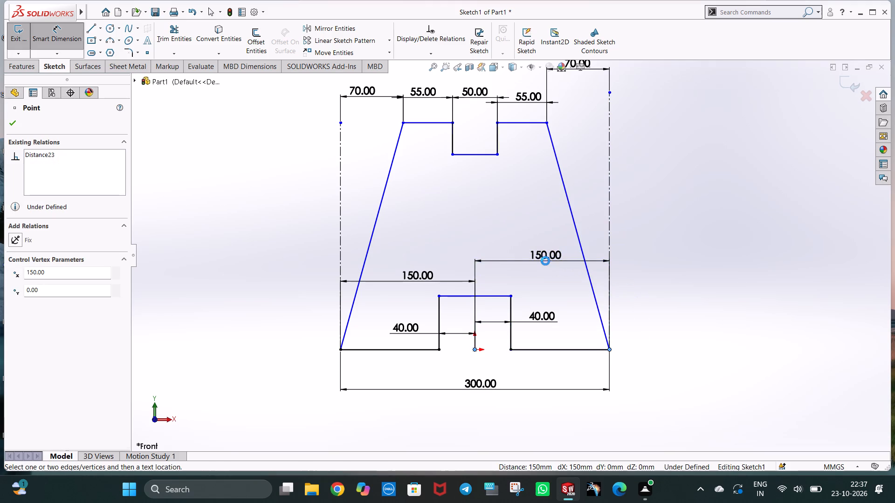
{"action": "left_click", "coordinate": [504, 243]}
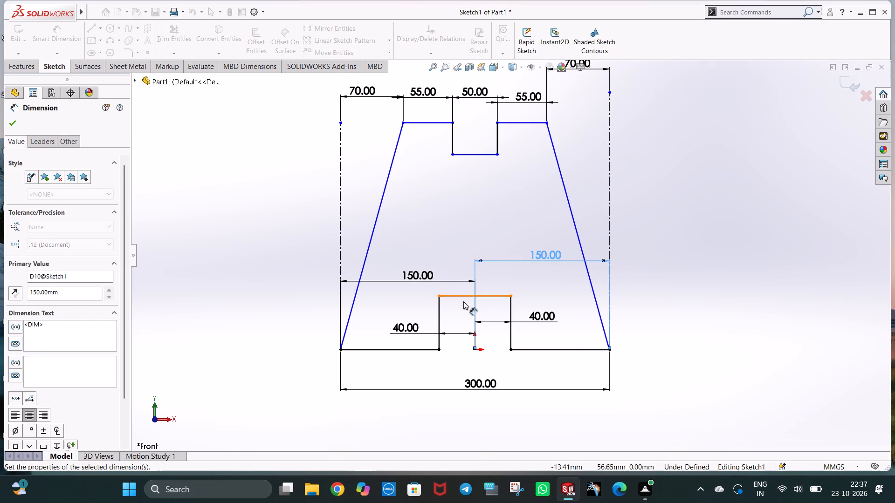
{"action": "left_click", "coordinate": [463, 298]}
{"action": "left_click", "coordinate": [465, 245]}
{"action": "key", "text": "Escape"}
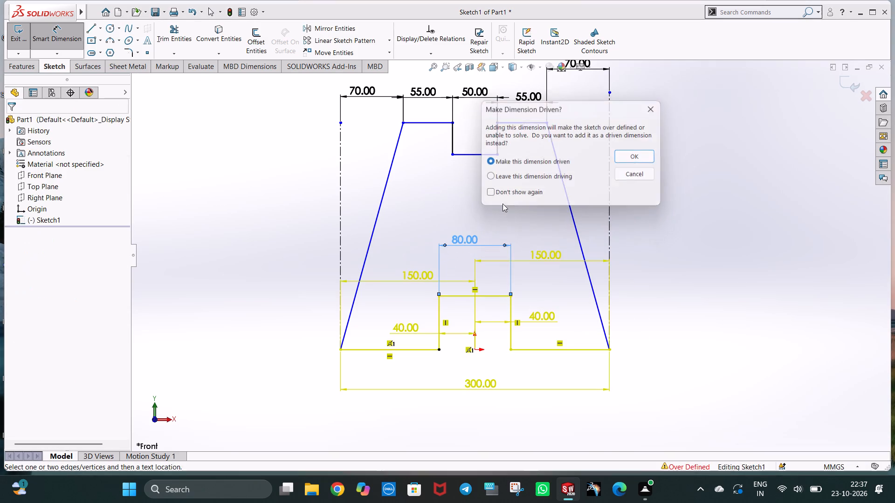
Dimension the vertical height of the tapered side on negative X and the slanted length of the tapered side on positive X.
{"action": "left_click", "coordinate": [380, 204]}
{"action": "left_click", "coordinate": [403, 207]}
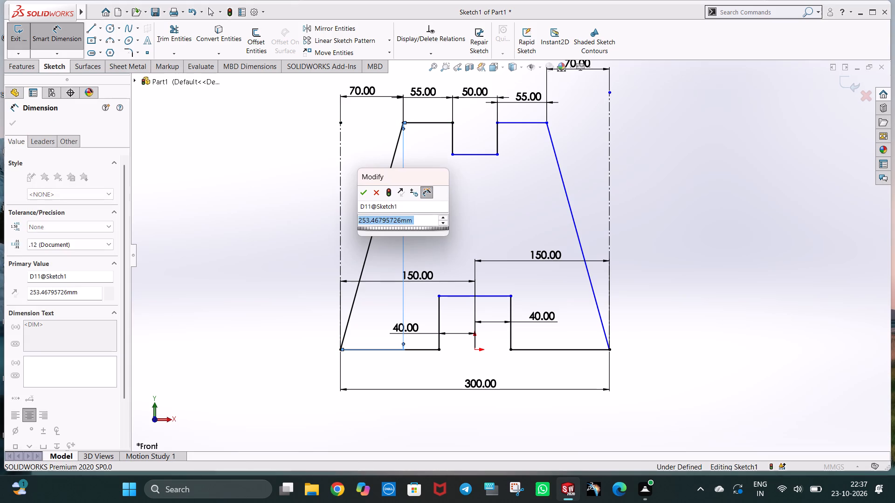
{"action": "left_click", "coordinate": [363, 195]}
{"action": "left_click", "coordinate": [568, 205]}
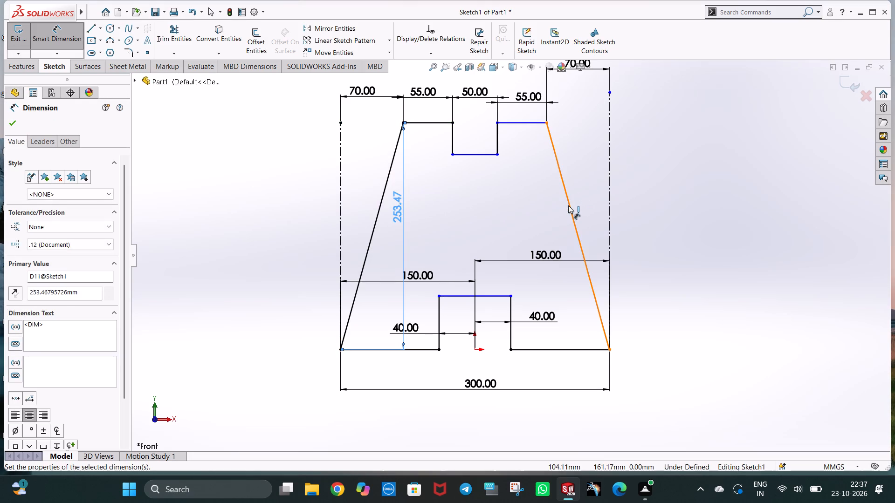
{"action": "left_click", "coordinate": [595, 191]}
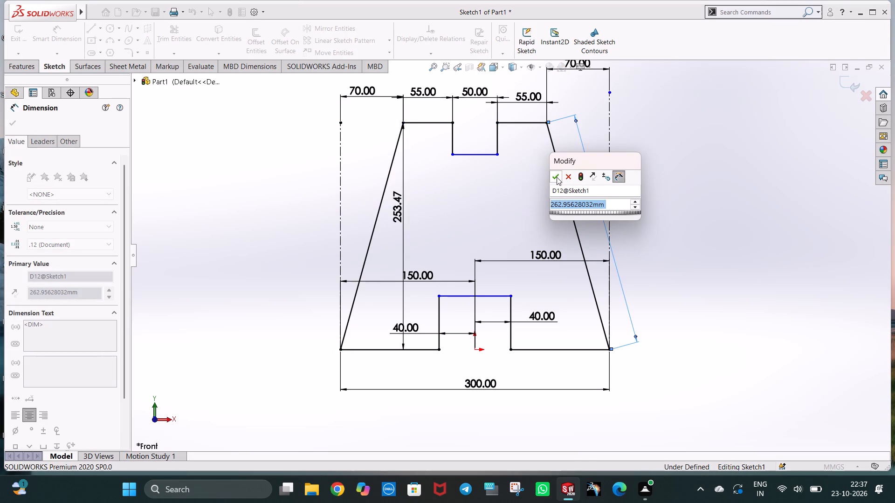
{"action": "left_click", "coordinate": [557, 177]}
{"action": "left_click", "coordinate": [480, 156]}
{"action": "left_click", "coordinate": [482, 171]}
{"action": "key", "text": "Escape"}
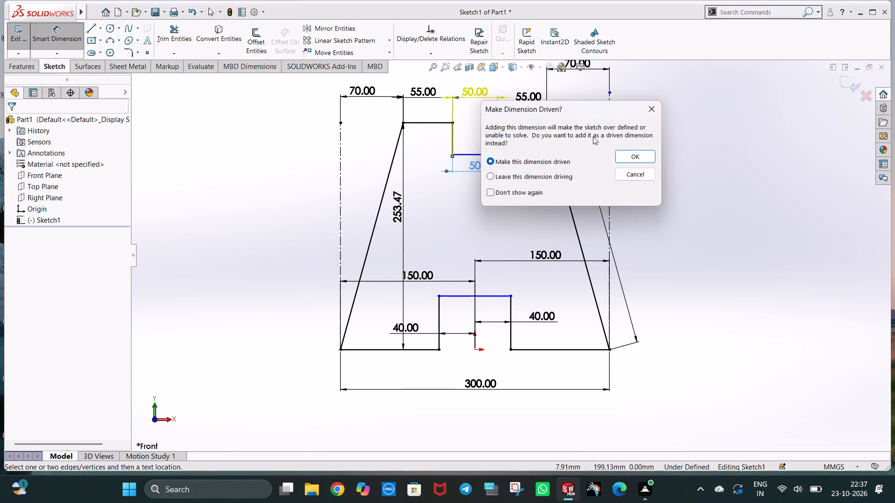
Dimension the vertical distances to the upper notch's floor from the bottom notch's top edge and from the origin.
{"action": "left_click", "coordinate": [490, 294]}
{"action": "left_click", "coordinate": [485, 154]}
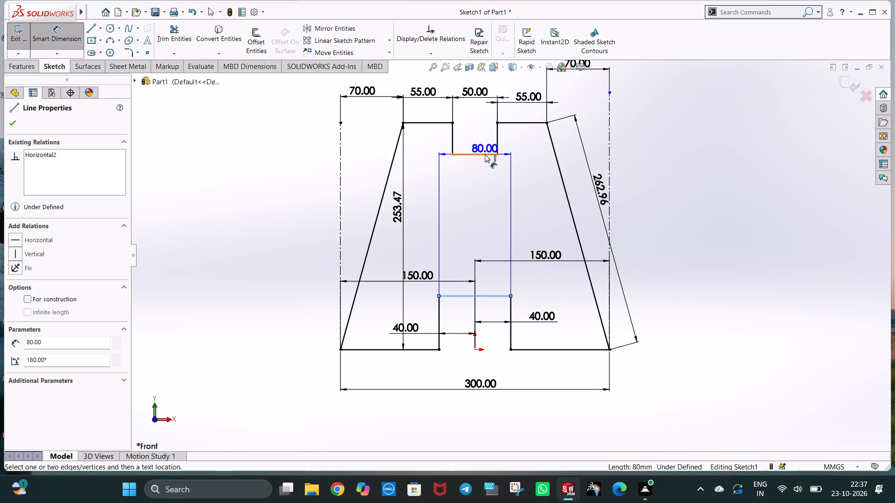
{"action": "left_click", "coordinate": [481, 183]}
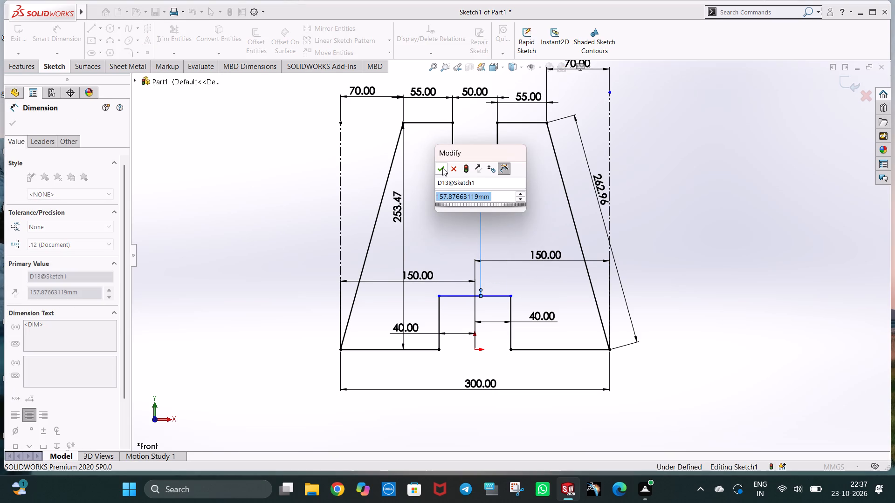
{"action": "left_click", "coordinate": [442, 168]}
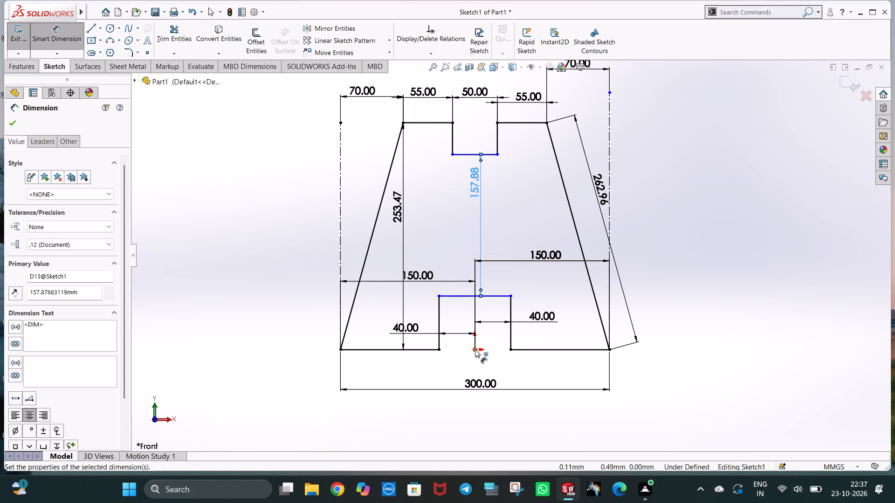
{"action": "left_click", "coordinate": [475, 349]}
{"action": "left_click", "coordinate": [489, 154]}
{"action": "left_click", "coordinate": [521, 200]}
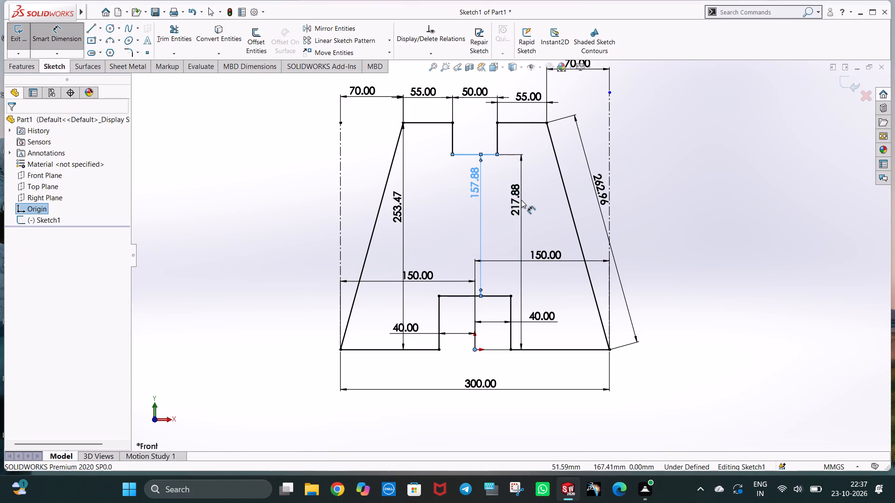
{"action": "left_click", "coordinate": [479, 187]}
{"action": "left_click", "coordinate": [675, 228]}
{"action": "key", "text": "Escape"}
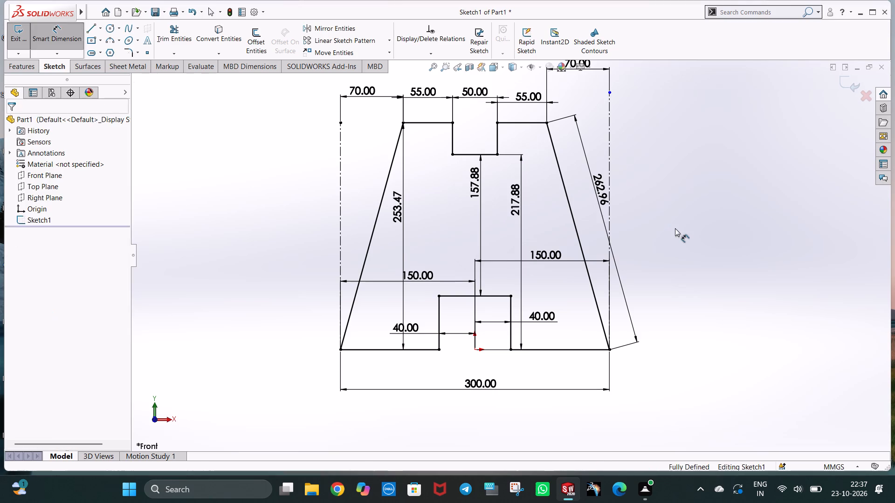
Extrude the pedestal profile as a boss, Mid Plane, with a depth of 200 mm.
{"action": "left_click", "coordinate": [23, 66]}
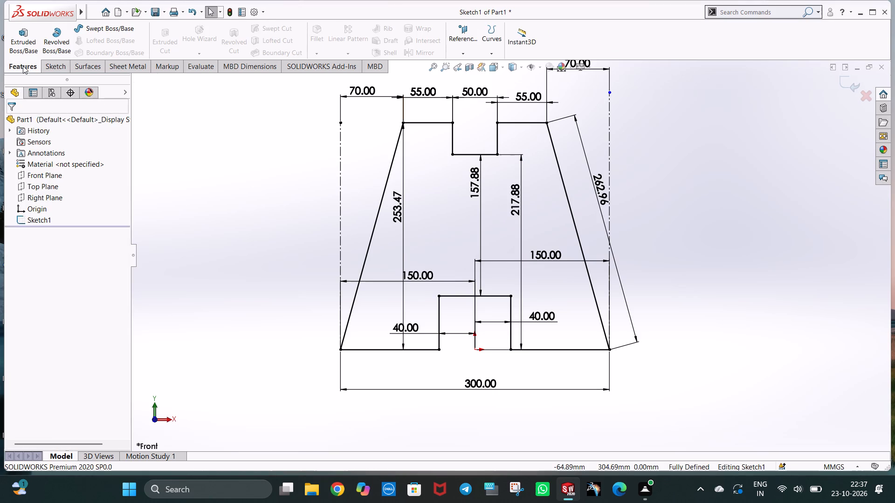
{"action": "left_click", "coordinate": [439, 202]}
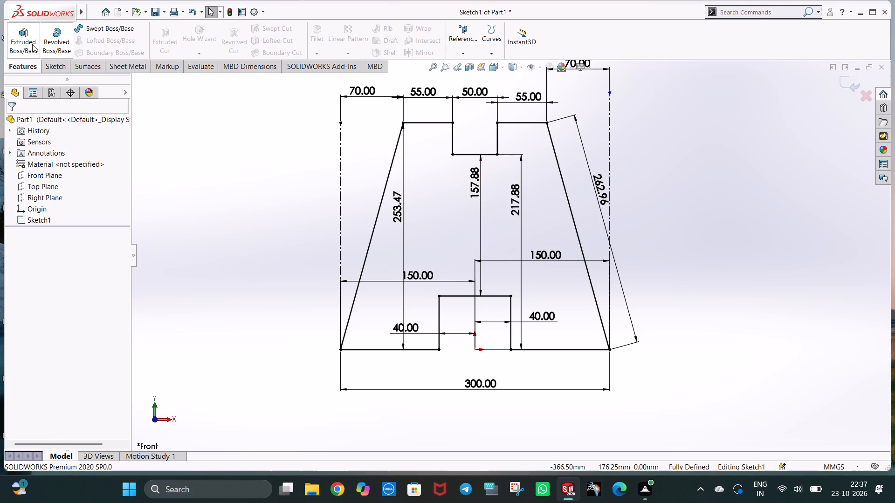
{"action": "left_click", "coordinate": [32, 44]}
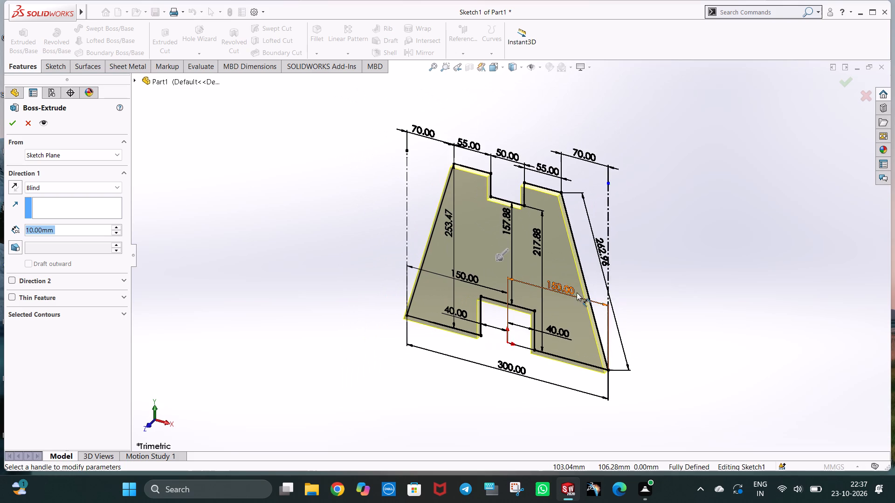
{"action": "left_click", "coordinate": [77, 185]}
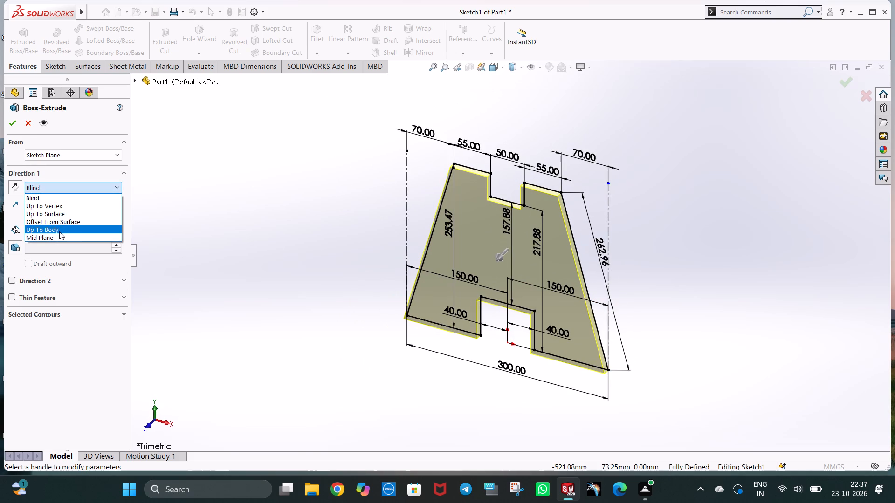
{"action": "left_click", "coordinate": [59, 237]}
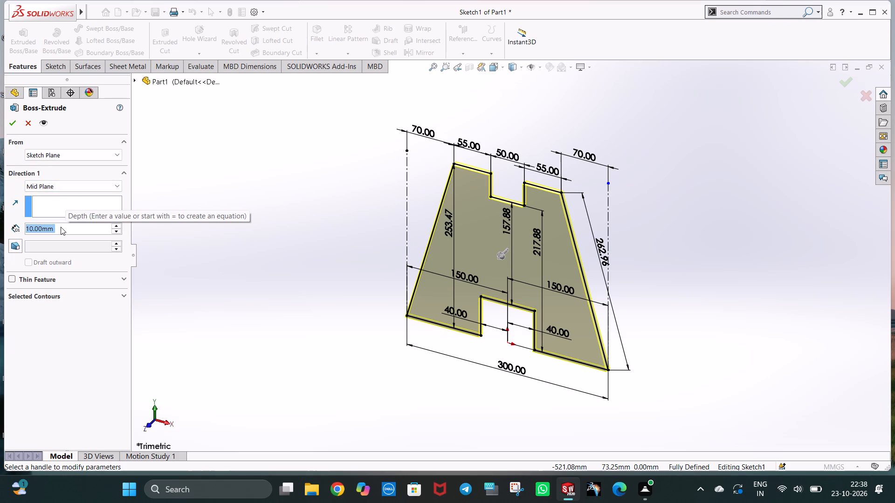
{"action": "key", "text": "5"}
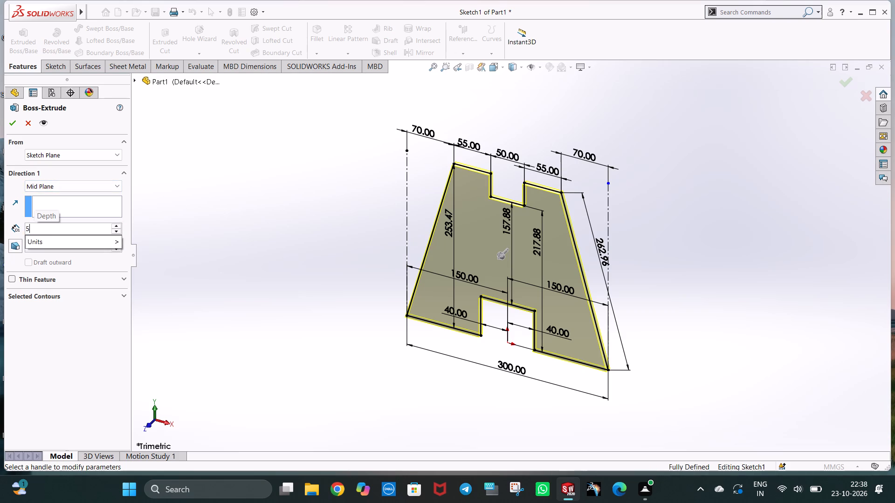
{"action": "key", "text": "BackSpace"}
{"action": "type", "text": "200"}
{"action": "key", "text": "Return"}
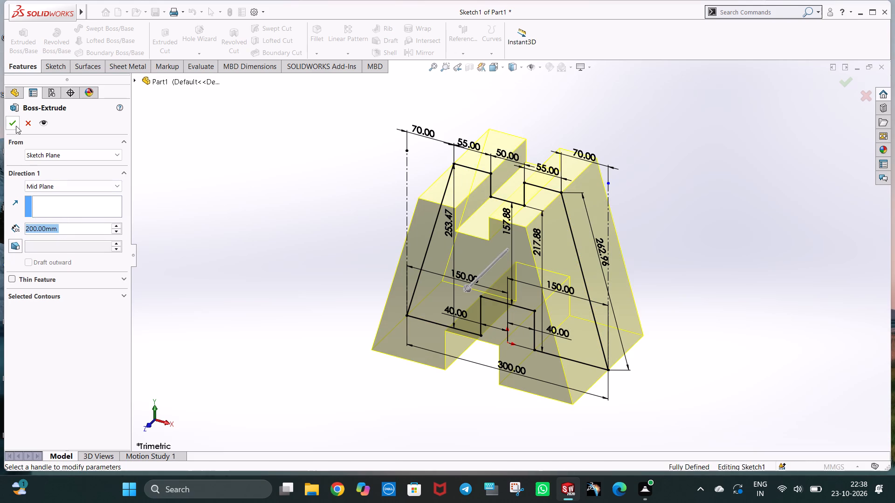
{"action": "left_click", "coordinate": [16, 126]}
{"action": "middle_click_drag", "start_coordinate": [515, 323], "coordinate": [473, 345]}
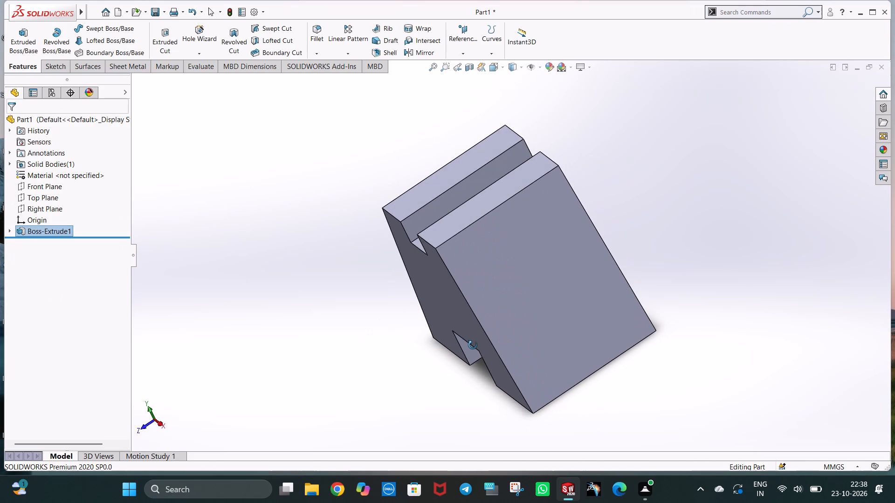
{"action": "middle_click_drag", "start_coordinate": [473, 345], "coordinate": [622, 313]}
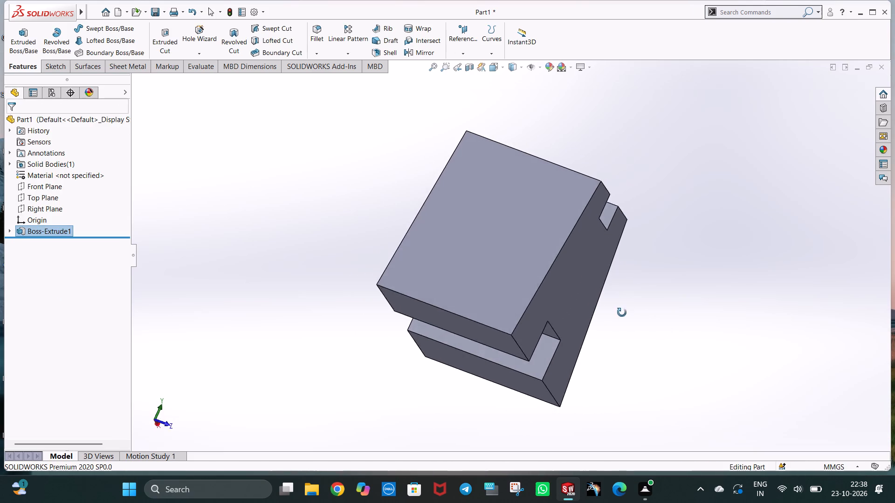
Start a sketch on the pedestal's front face and draw a 25 mm line along the base outward from the bottom notch's positive X corner.
{"action": "middle_click_drag", "start_coordinate": [622, 313], "coordinate": [604, 358]}
{"action": "middle_click_drag", "start_coordinate": [526, 292], "coordinate": [513, 305]}
{"action": "right_click", "coordinate": [553, 285]}
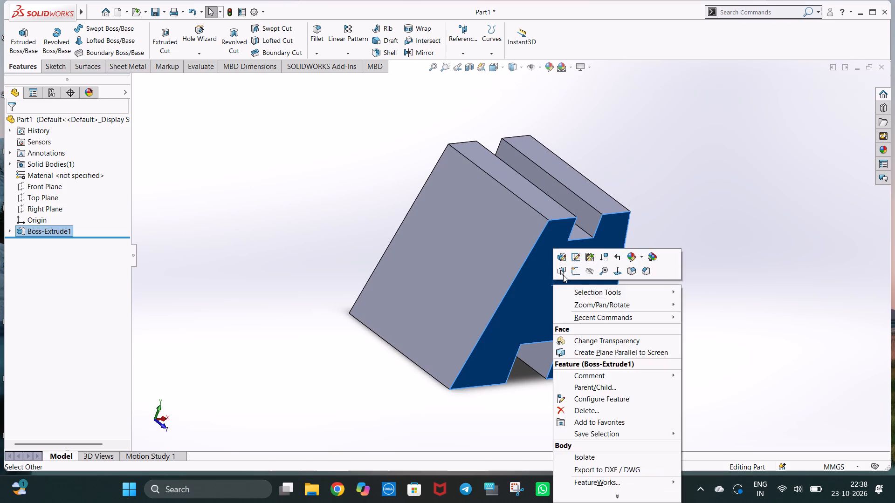
{"action": "left_click", "coordinate": [574, 272]}
{"action": "key", "text": "ctrl+8"}
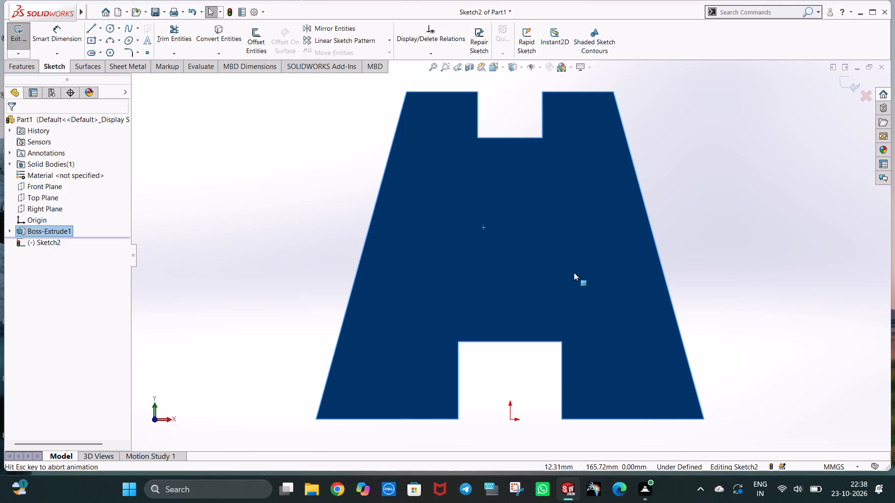
{"action": "left_click", "coordinate": [91, 30]}
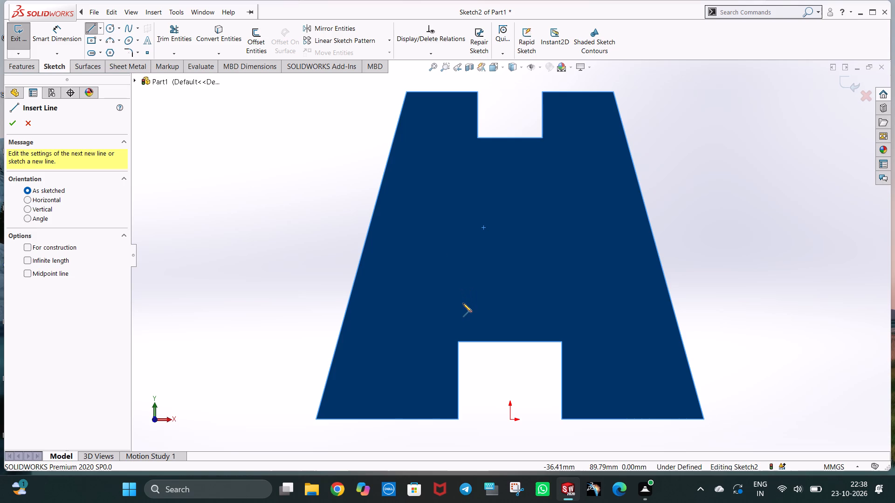
{"action": "left_click", "coordinate": [562, 419]}
{"action": "left_click", "coordinate": [618, 418]}
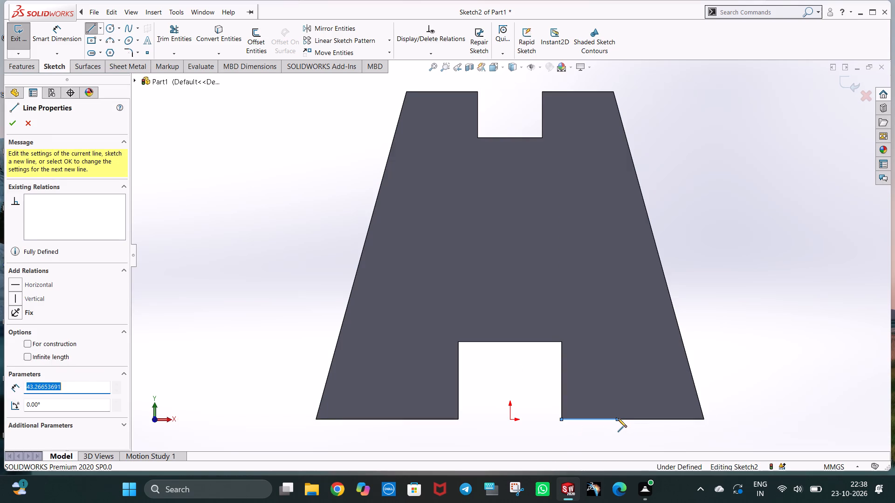
{"action": "type", "text": "25"}
{"action": "key", "text": "Return"}
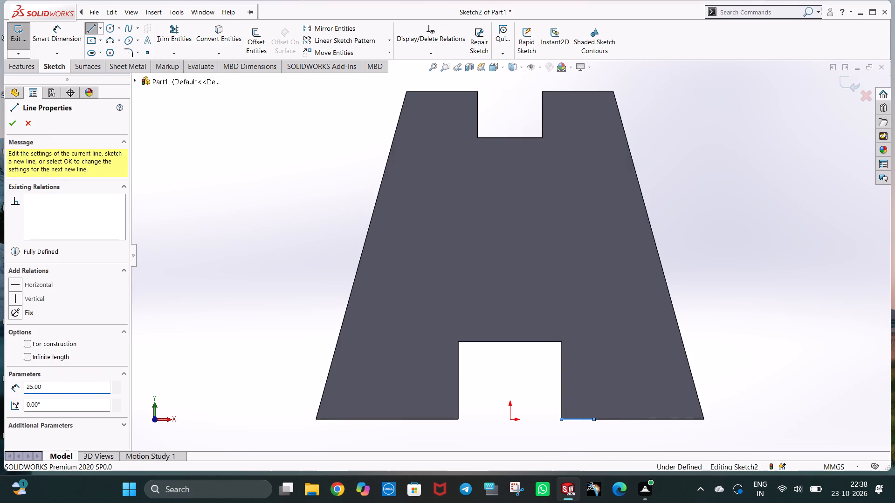
Continue the outline with a 130 mm vertical line up, a 130 mm horizontal line across, and a vertical line down to the base edge.
{"action": "left_click", "coordinate": [594, 274]}
{"action": "type", "text": "130"}
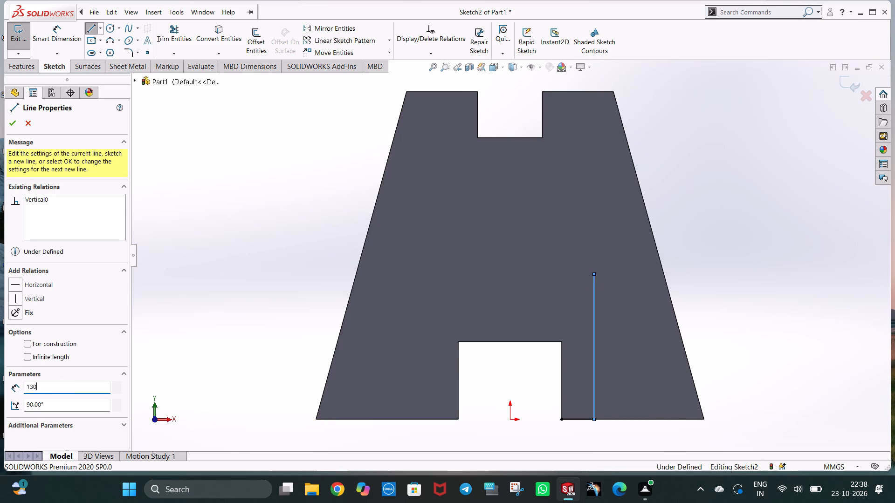
{"action": "key", "text": "Return"}
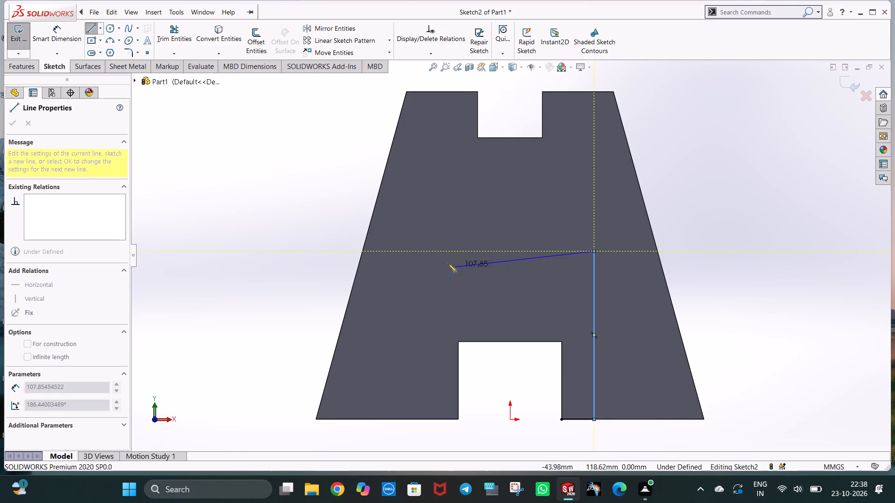
{"action": "left_click", "coordinate": [425, 252]}
{"action": "type", "text": "130"}
{"action": "key", "text": "Return"}
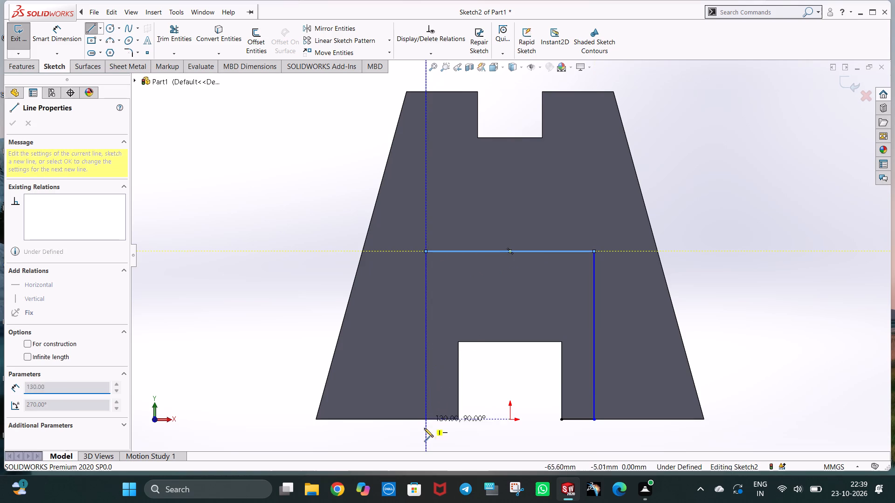
{"action": "left_click", "coordinate": [426, 419]}
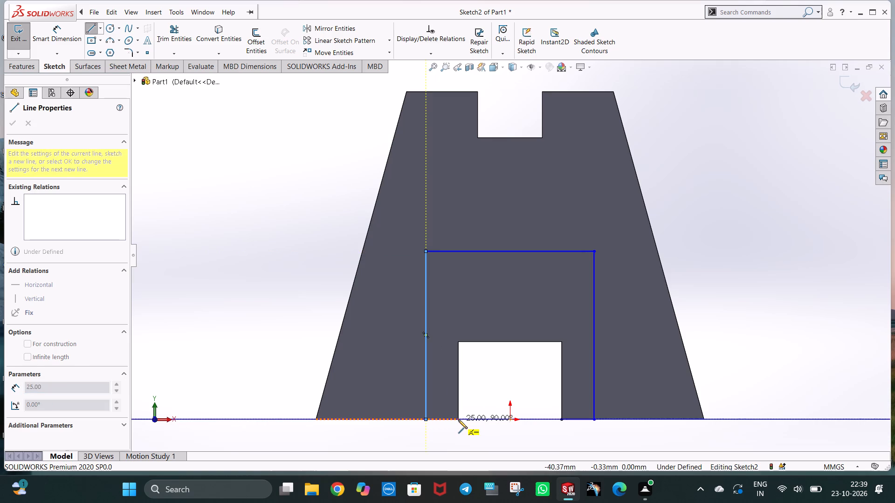
Close the arch-shaped profile by continuing along the base to the bottom notch and tracing the notch's three edges.
{"action": "left_click", "coordinate": [458, 419]}
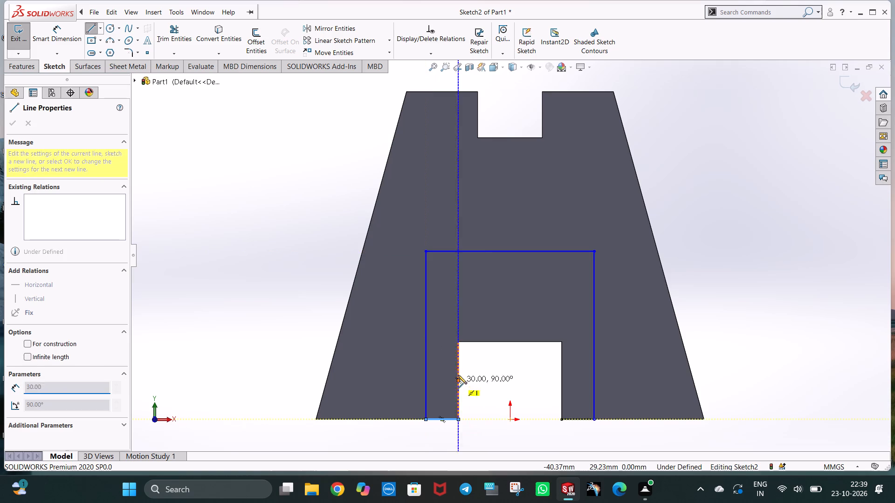
{"action": "left_click", "coordinate": [457, 340]}
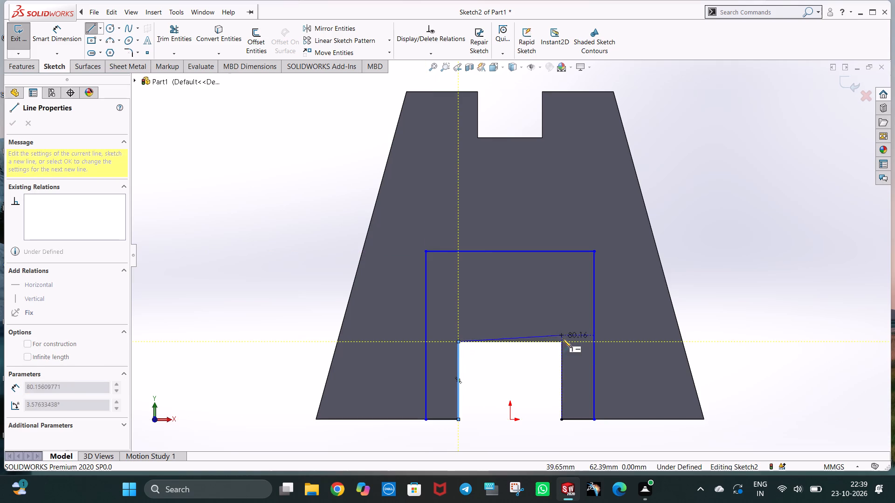
{"action": "left_click", "coordinate": [563, 343]}
{"action": "left_click", "coordinate": [562, 419]}
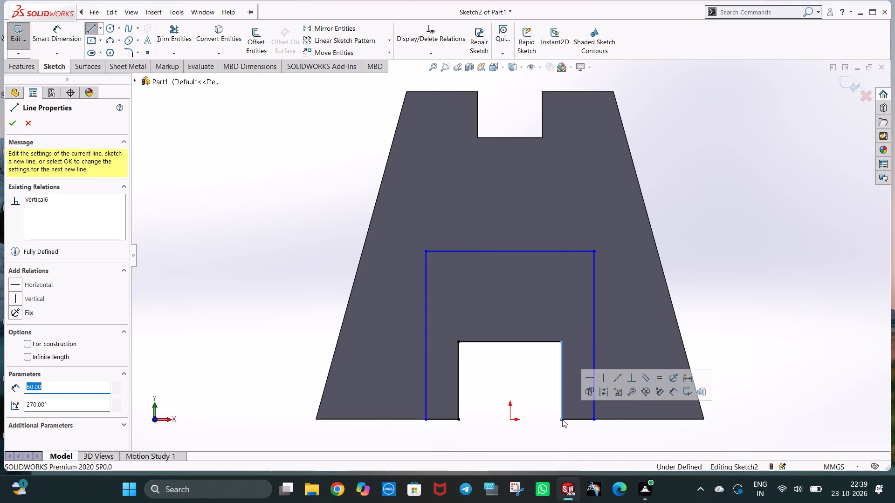
{"action": "key", "text": "Escape"}
{"action": "key", "text": "Escape"}
{"action": "key", "text": "Escape"}
{"action": "left_click", "coordinate": [712, 302]}
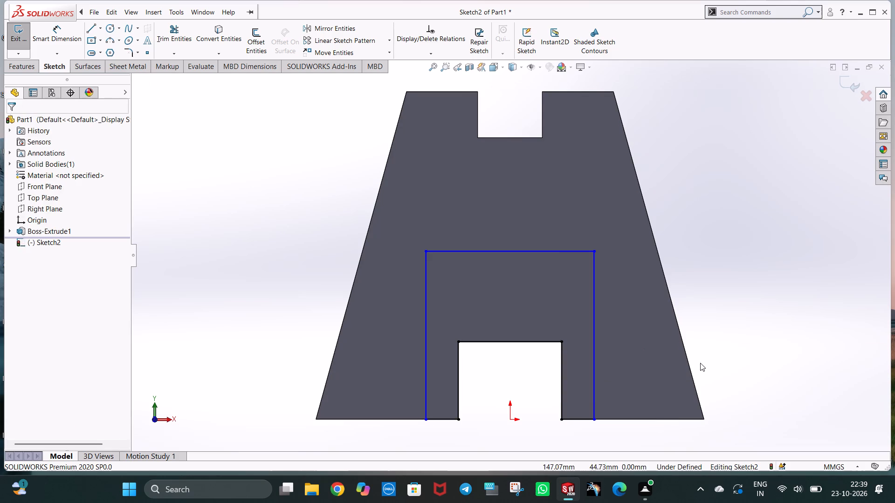
Extrude the arch-shaped profile outward from the front face as a Blind boss, 35 mm deep, merged with the pedestal.
{"action": "middle_click_drag", "start_coordinate": [702, 365], "coordinate": [750, 348]}
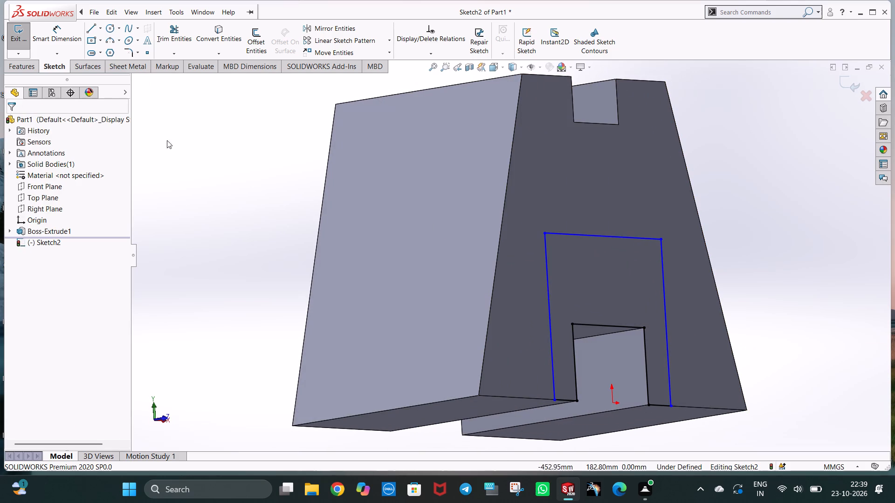
{"action": "left_click", "coordinate": [30, 65]}
{"action": "left_click", "coordinate": [17, 47]}
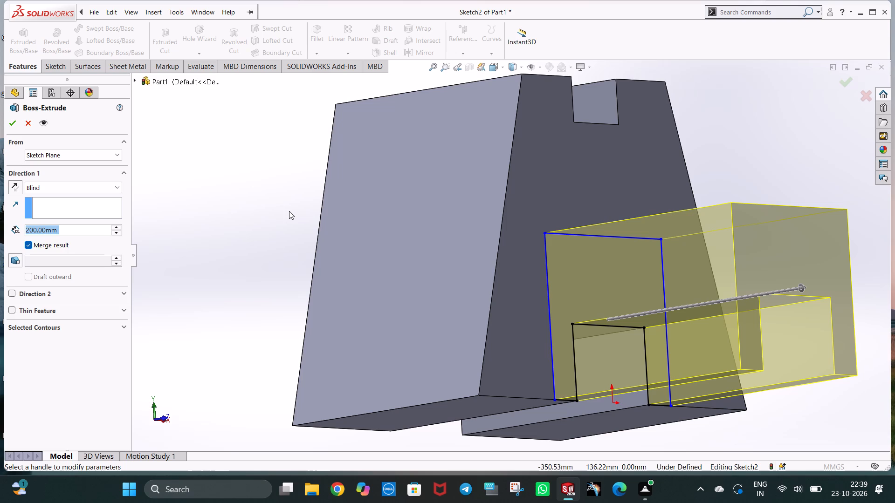
{"action": "middle_click_drag", "start_coordinate": [475, 220], "coordinate": [475, 220]}
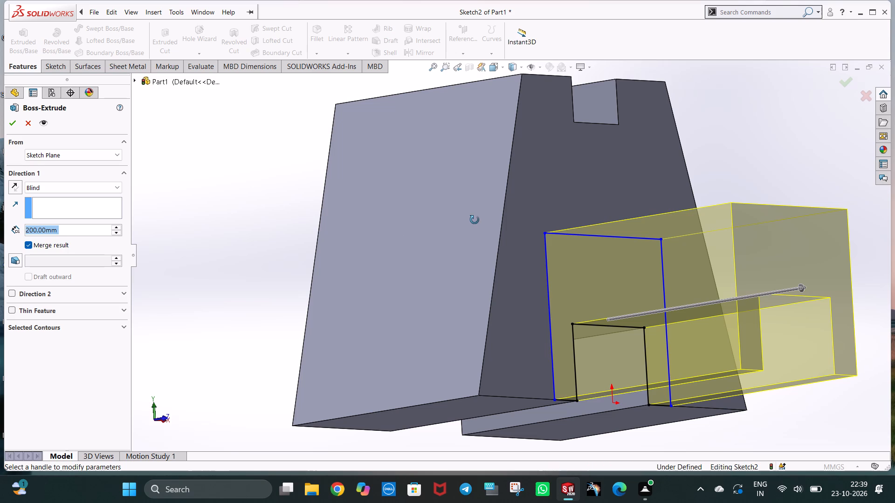
{"action": "middle_click_drag", "start_coordinate": [475, 220], "coordinate": [512, 342]}
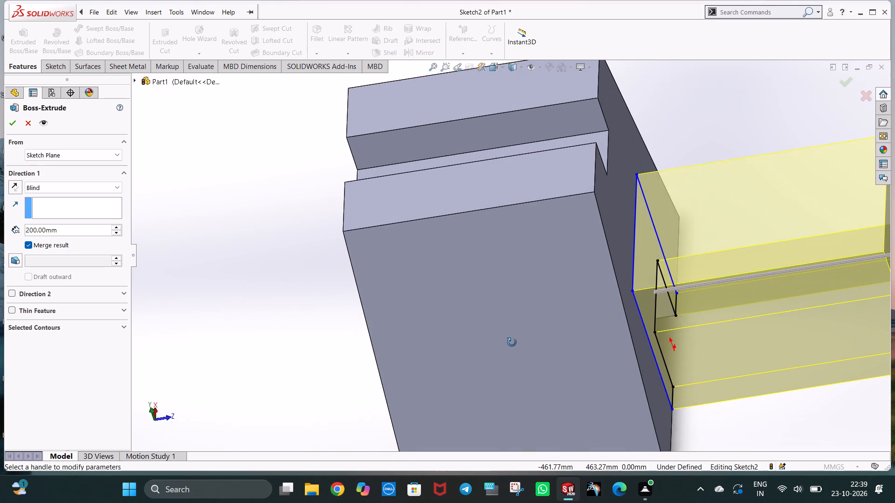
{"action": "middle_click_drag", "start_coordinate": [512, 342], "coordinate": [525, 312]}
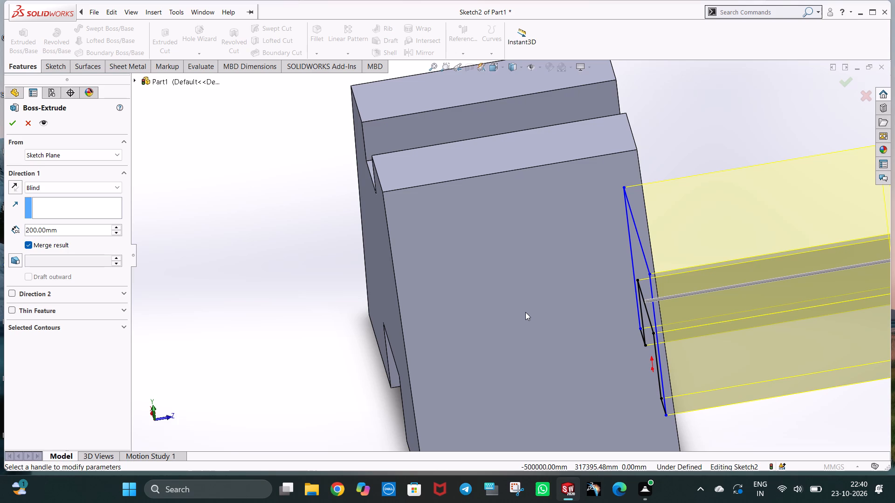
{"action": "middle_click_drag", "start_coordinate": [551, 286], "coordinate": [535, 291]}
{"action": "left_click_drag", "start_coordinate": [66, 228], "coordinate": [42, 227]}
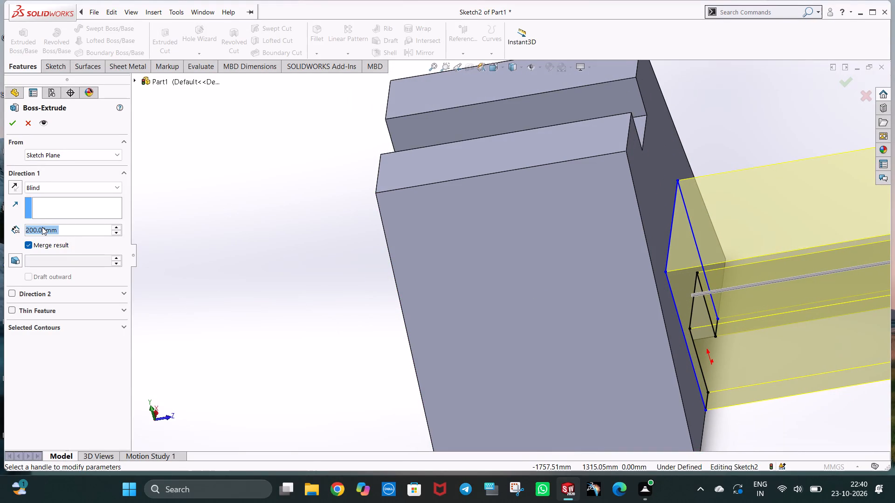
{"action": "key", "text": "3"}
{"action": "key", "text": "5"}
{"action": "key", "text": "Return"}
{"action": "left_click", "coordinate": [14, 124]}
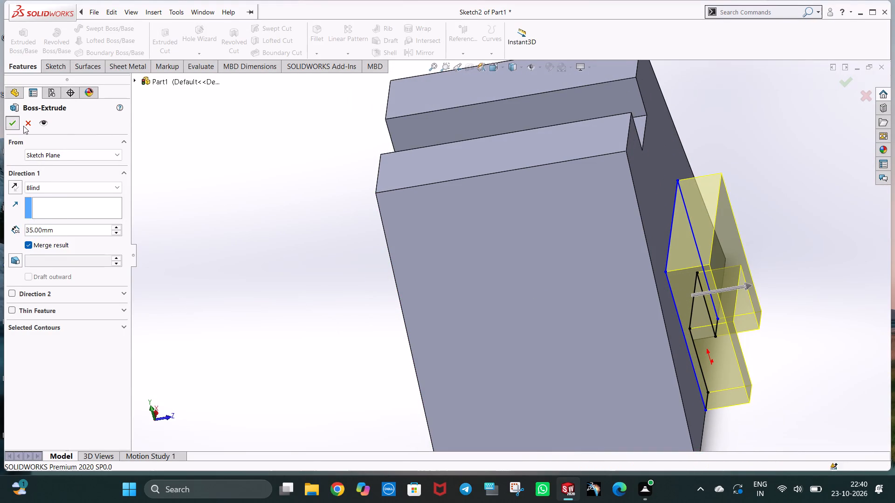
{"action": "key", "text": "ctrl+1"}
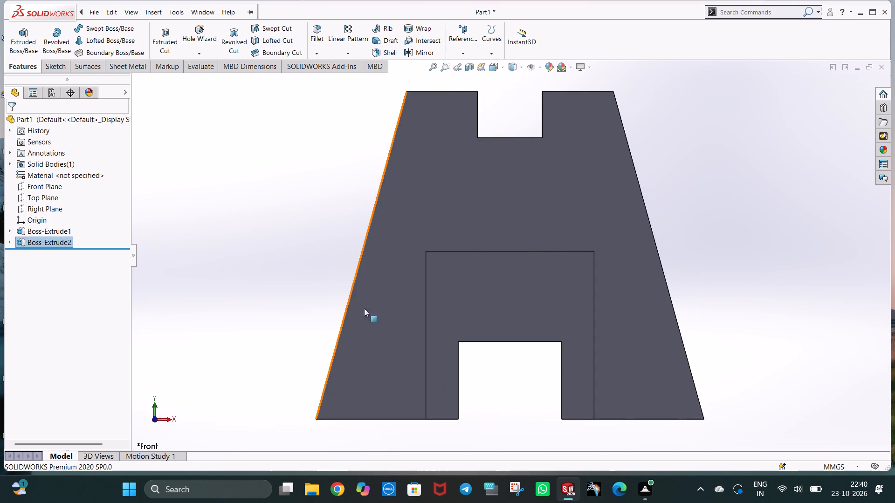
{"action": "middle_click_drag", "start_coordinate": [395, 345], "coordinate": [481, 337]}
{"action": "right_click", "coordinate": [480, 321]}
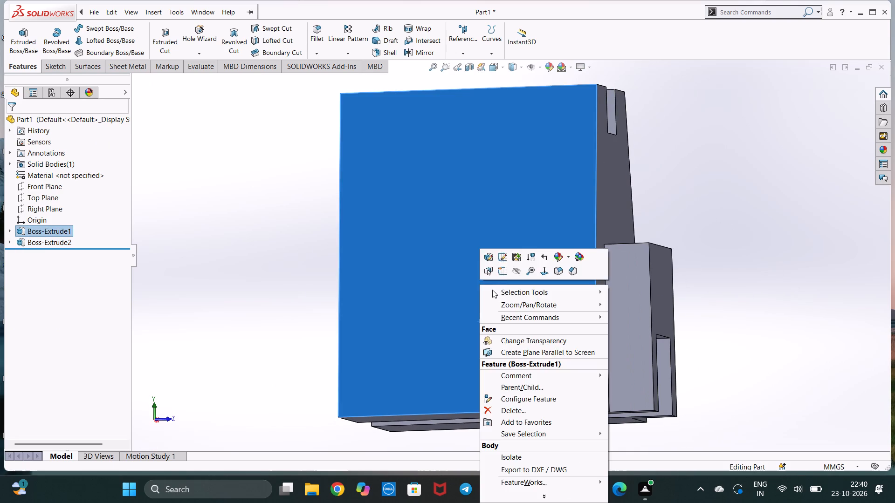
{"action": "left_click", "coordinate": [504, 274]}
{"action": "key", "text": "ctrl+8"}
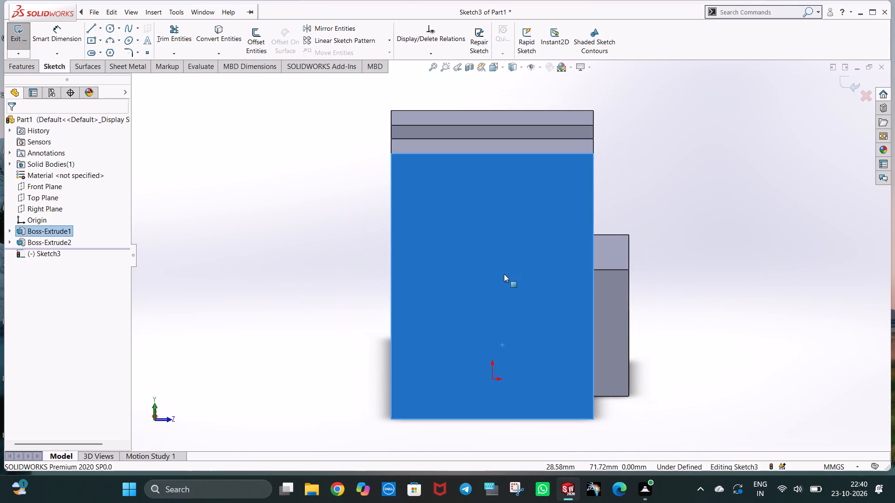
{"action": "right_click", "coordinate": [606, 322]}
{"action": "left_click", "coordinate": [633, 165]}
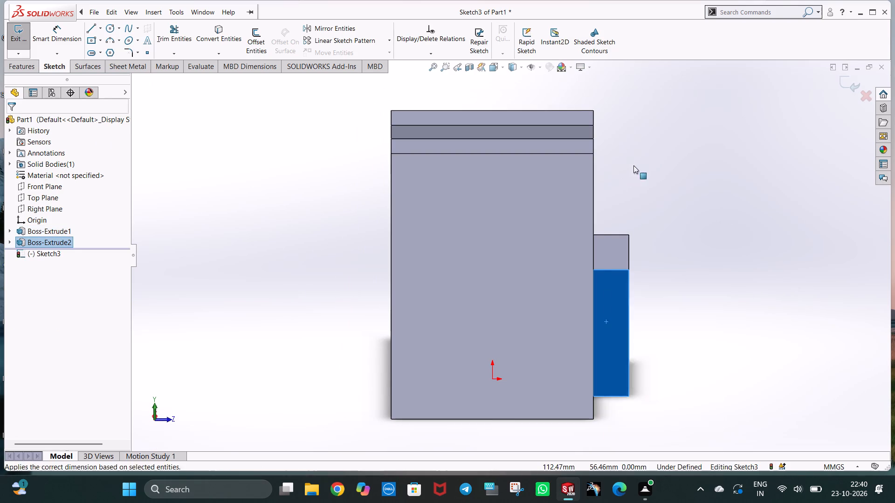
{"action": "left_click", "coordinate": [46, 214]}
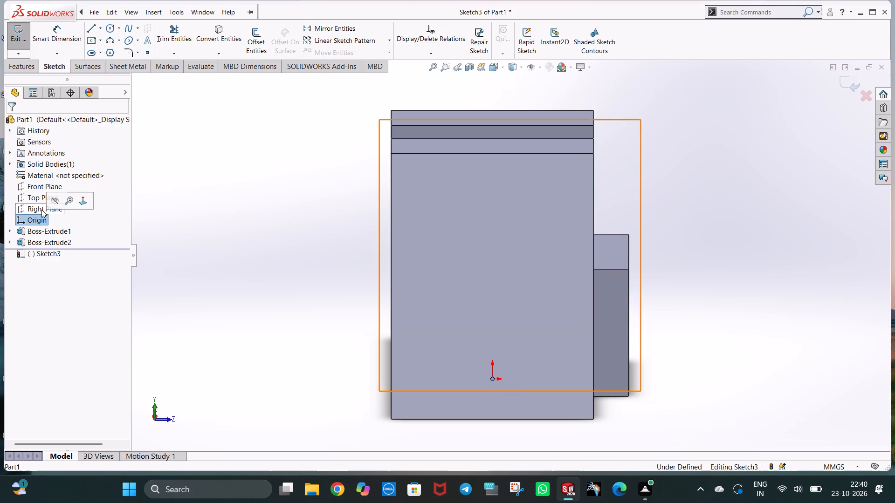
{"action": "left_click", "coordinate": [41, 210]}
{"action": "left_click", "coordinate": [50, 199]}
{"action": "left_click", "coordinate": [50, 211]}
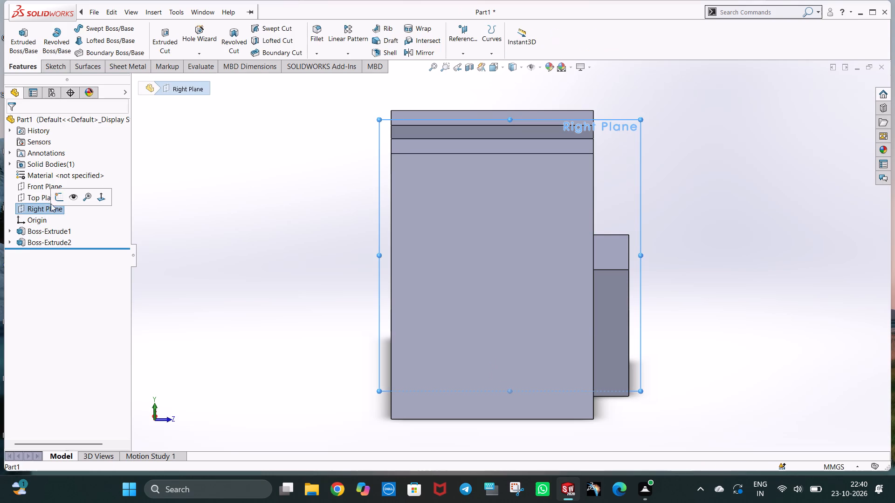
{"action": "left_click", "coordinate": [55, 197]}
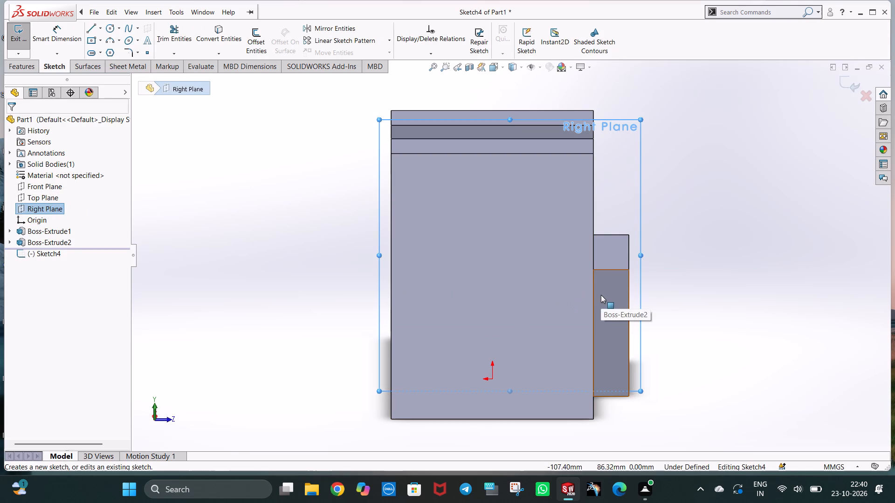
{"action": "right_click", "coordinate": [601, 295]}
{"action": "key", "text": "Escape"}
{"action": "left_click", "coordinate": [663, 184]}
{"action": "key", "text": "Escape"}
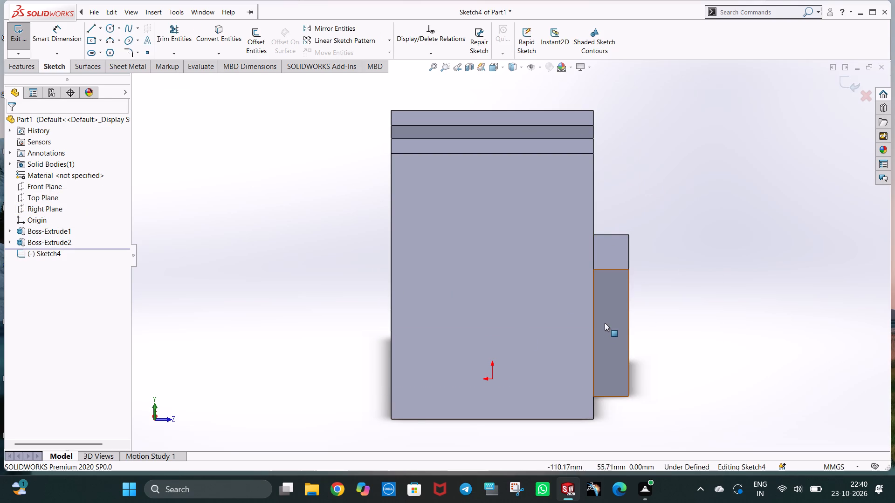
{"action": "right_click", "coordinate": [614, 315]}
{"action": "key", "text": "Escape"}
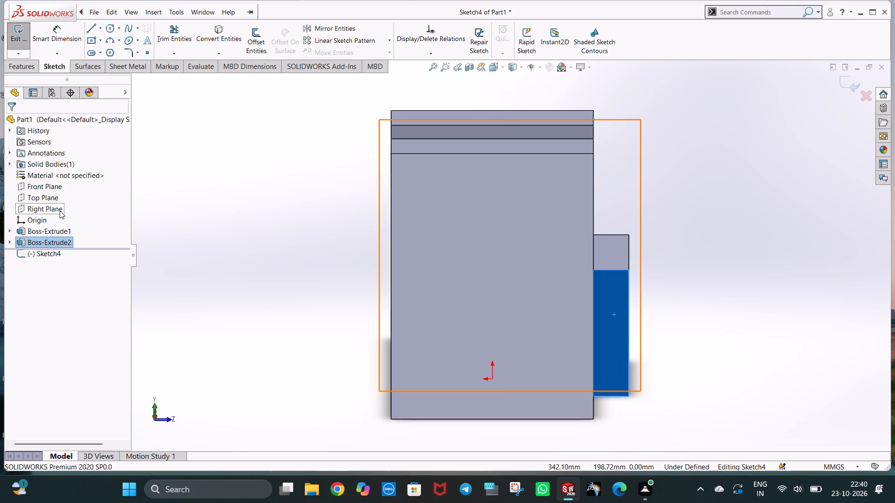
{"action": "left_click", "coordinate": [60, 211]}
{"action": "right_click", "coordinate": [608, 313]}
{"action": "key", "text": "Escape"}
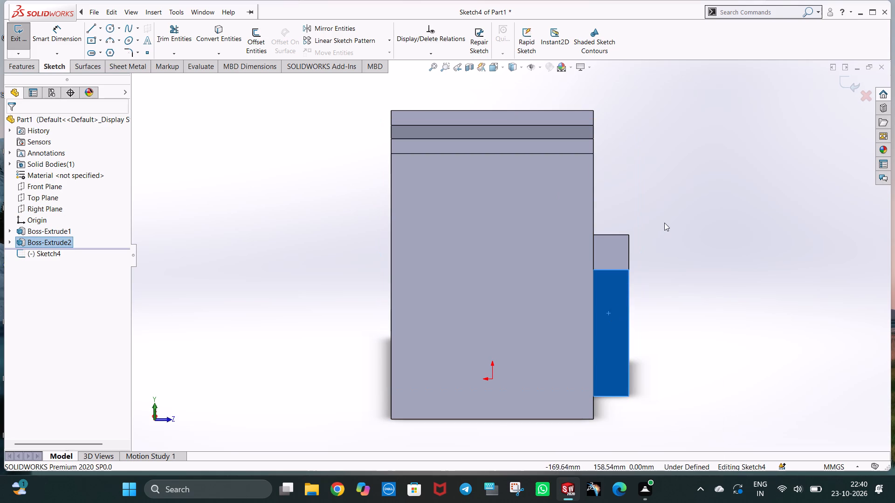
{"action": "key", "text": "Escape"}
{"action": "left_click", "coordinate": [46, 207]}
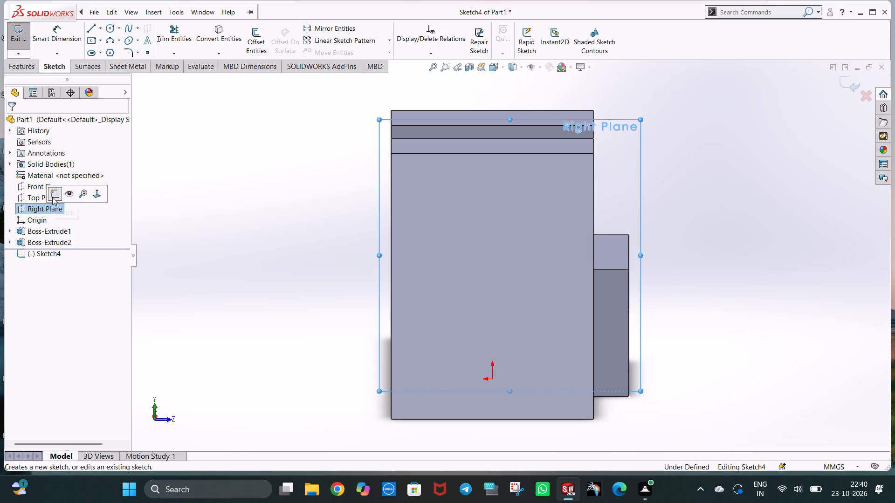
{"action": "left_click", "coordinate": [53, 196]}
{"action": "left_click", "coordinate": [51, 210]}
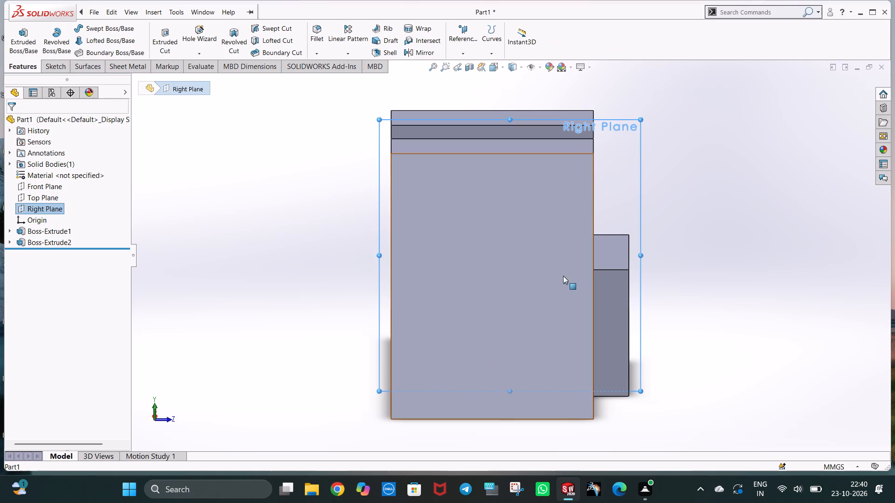
Start a sketch on the arch block's negative X side face and draw a diagonal from its bottom corner at the pedestal to its upper outer corner.
{"action": "right_click", "coordinate": [619, 292]}
{"action": "left_click", "coordinate": [644, 273]}
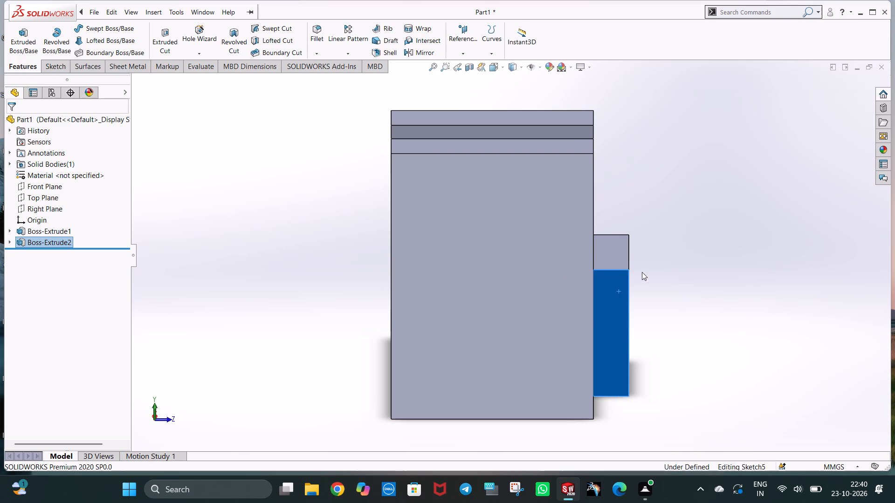
{"action": "left_click", "coordinate": [93, 28]}
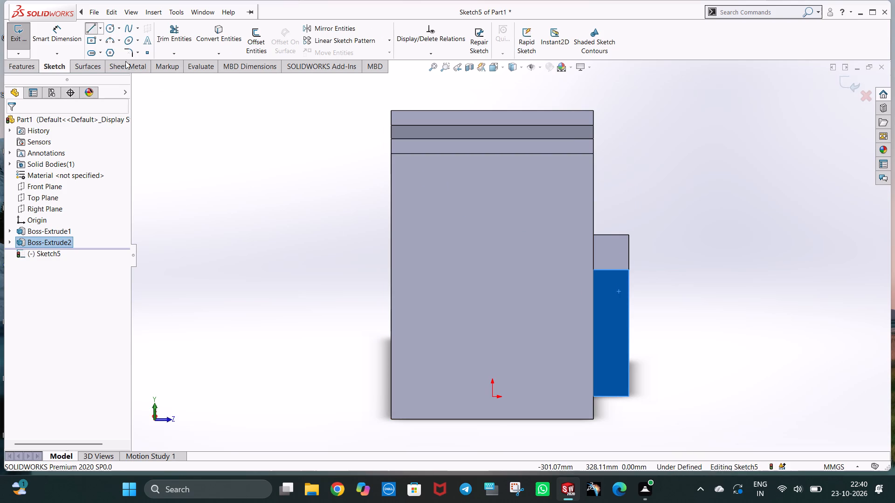
{"action": "left_click", "coordinate": [592, 397]}
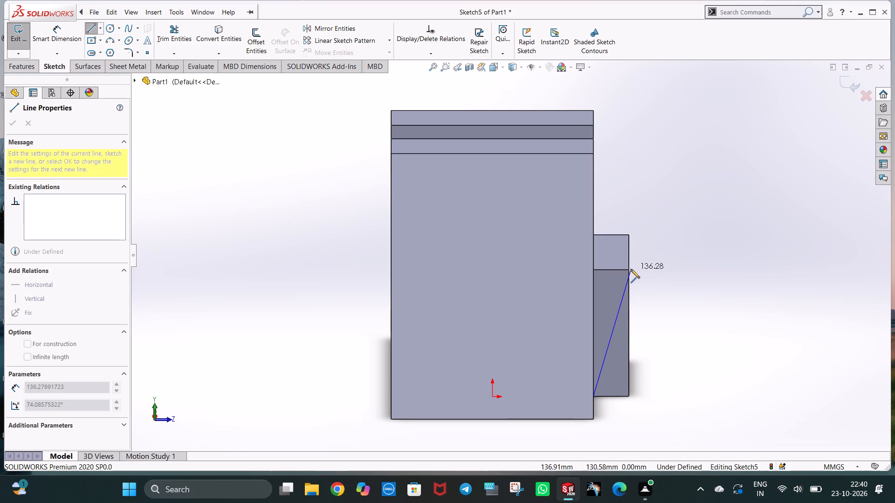
{"action": "left_click", "coordinate": [629, 270]}
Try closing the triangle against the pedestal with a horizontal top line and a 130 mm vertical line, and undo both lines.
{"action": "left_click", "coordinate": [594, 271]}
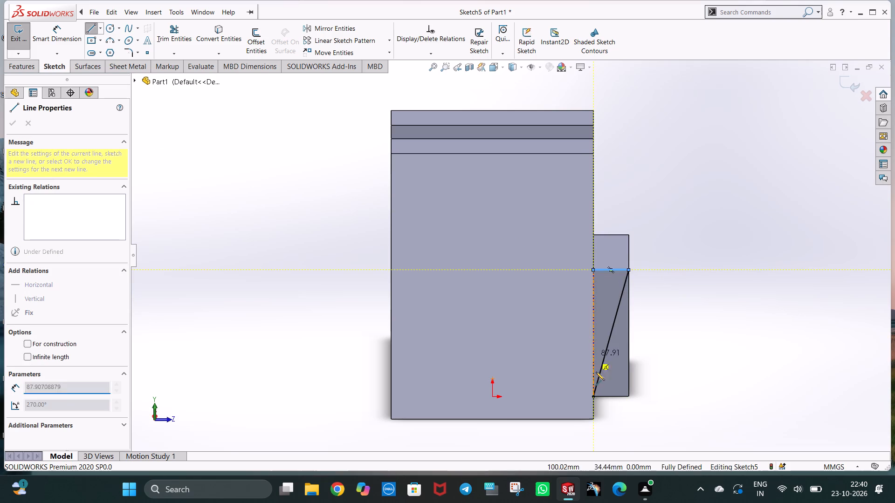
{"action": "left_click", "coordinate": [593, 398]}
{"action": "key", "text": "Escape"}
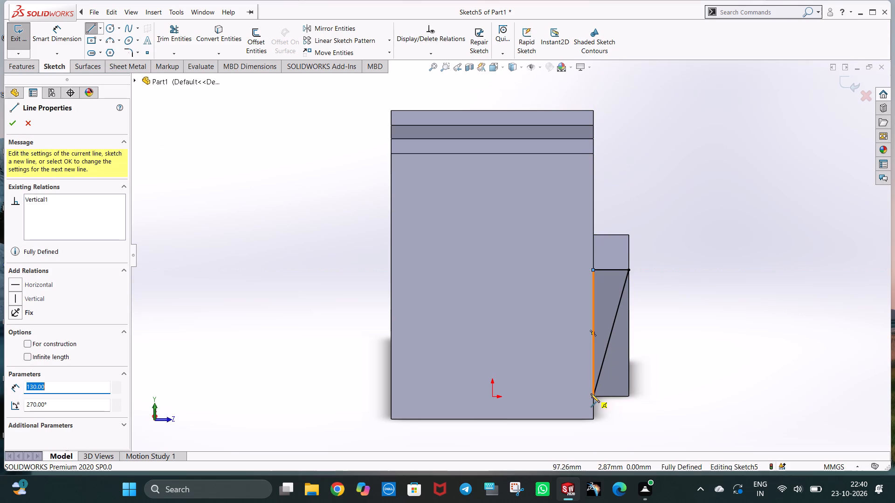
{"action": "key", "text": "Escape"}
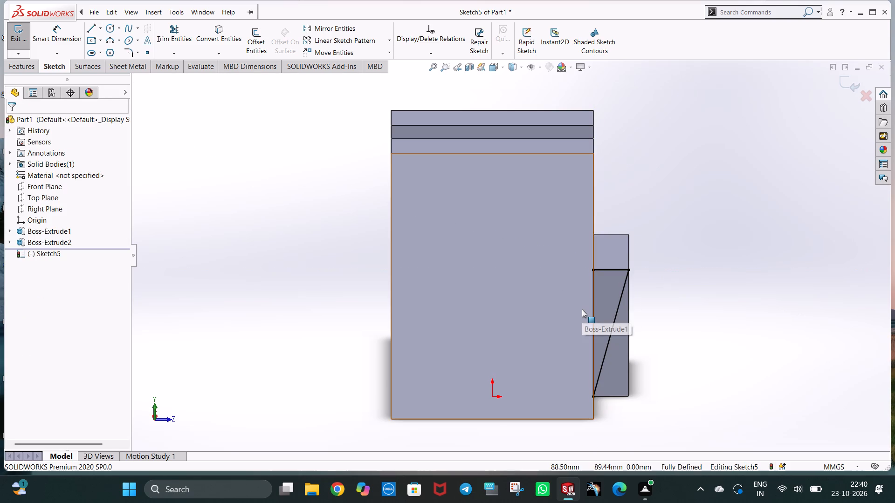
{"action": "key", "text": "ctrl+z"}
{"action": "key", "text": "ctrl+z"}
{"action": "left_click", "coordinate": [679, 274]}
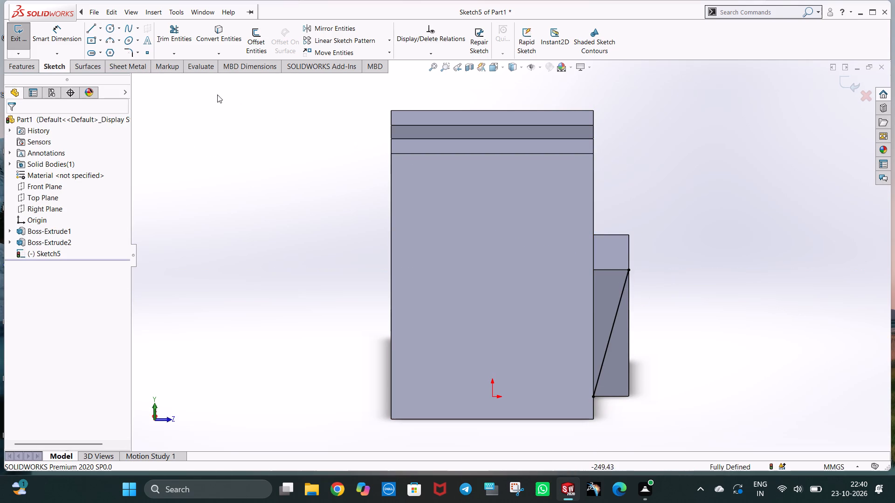
Close the triangle with a horizontal line along the block's bottom edge and a 130 mm vertical line up its outer edge.
{"action": "left_click", "coordinate": [89, 28]}
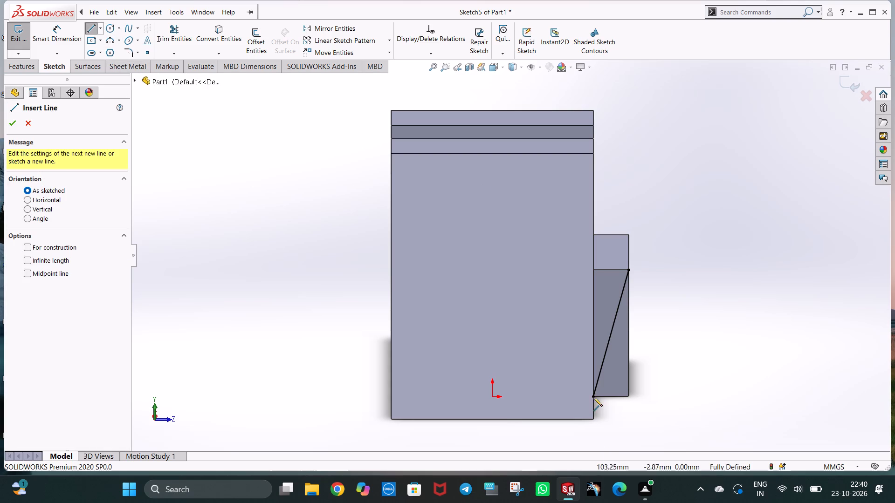
{"action": "left_click", "coordinate": [593, 397]}
{"action": "left_click", "coordinate": [629, 396]}
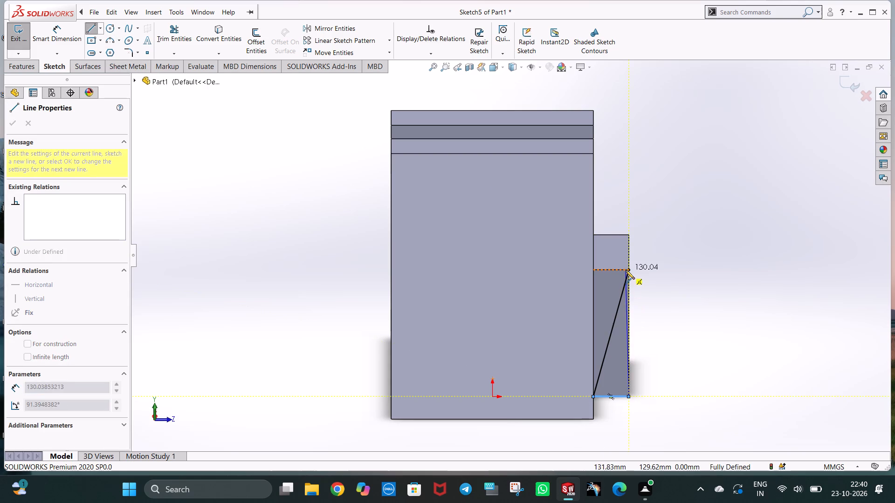
{"action": "left_click", "coordinate": [629, 269]}
{"action": "key", "text": "Escape"}
{"action": "key", "text": "Escape"}
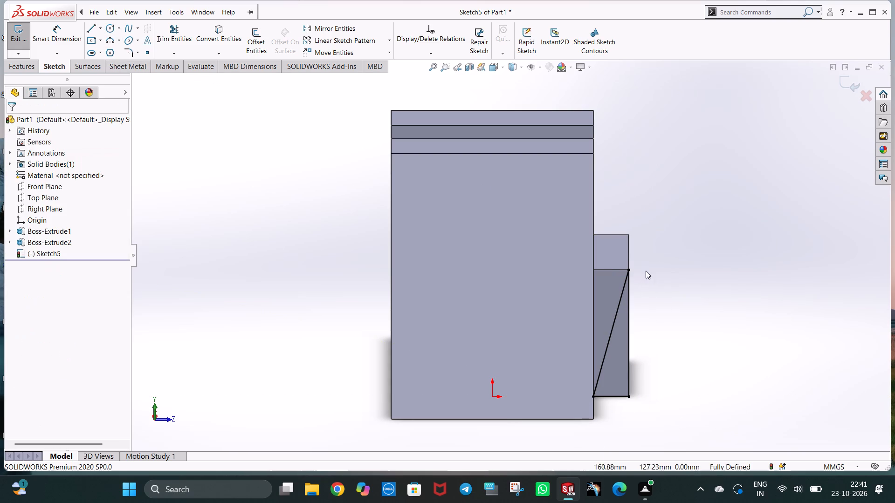
Cut-extrude the triangle Through All across the arch block to slope its front face.
{"action": "left_click", "coordinate": [27, 68]}
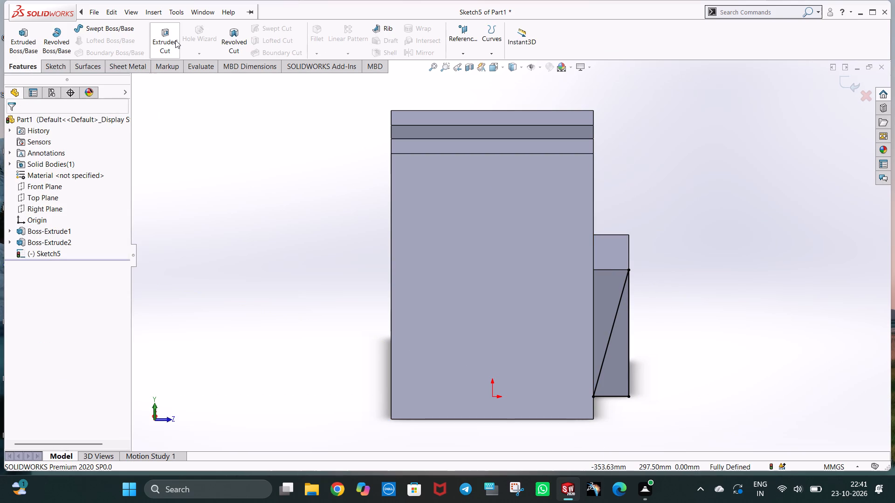
{"action": "left_click", "coordinate": [175, 41]}
{"action": "scroll", "coordinate": [676, 297], "scroll_direction": "up", "scroll_amount": 2}
{"action": "middle_click_drag", "start_coordinate": [674, 315], "coordinate": [587, 346]}
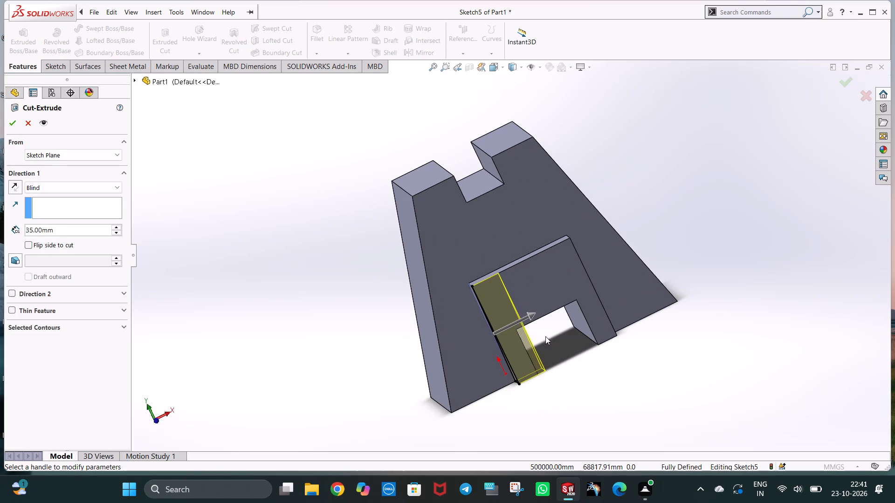
{"action": "left_click", "coordinate": [78, 187]}
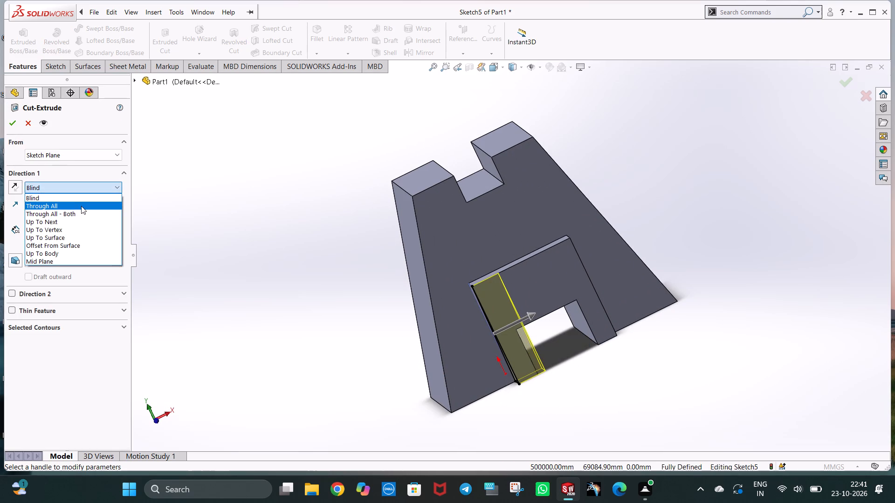
{"action": "left_click", "coordinate": [81, 206]}
{"action": "left_click", "coordinate": [17, 123]}
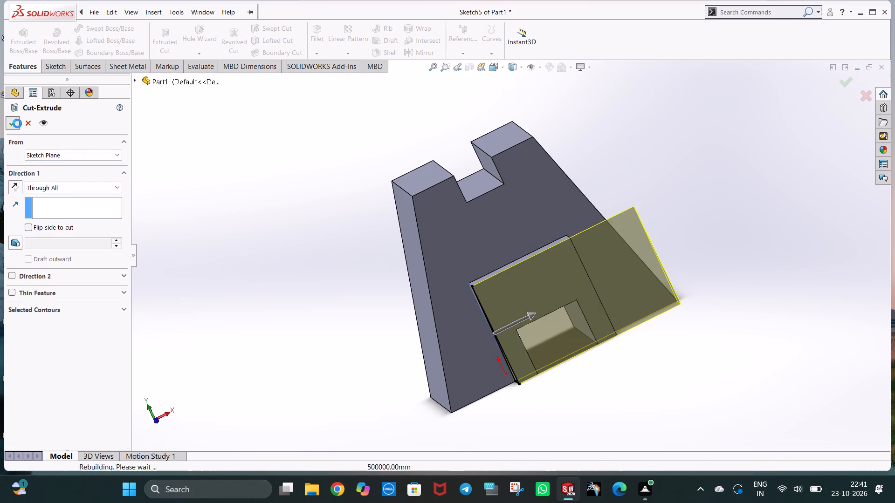
Sketch two lines, about 170 and 160 mm, on the pedestal's sloped negative X side, joining both base corners at an apex near mid-width.
{"action": "middle_click_drag", "start_coordinate": [354, 306], "coordinate": [381, 270]}
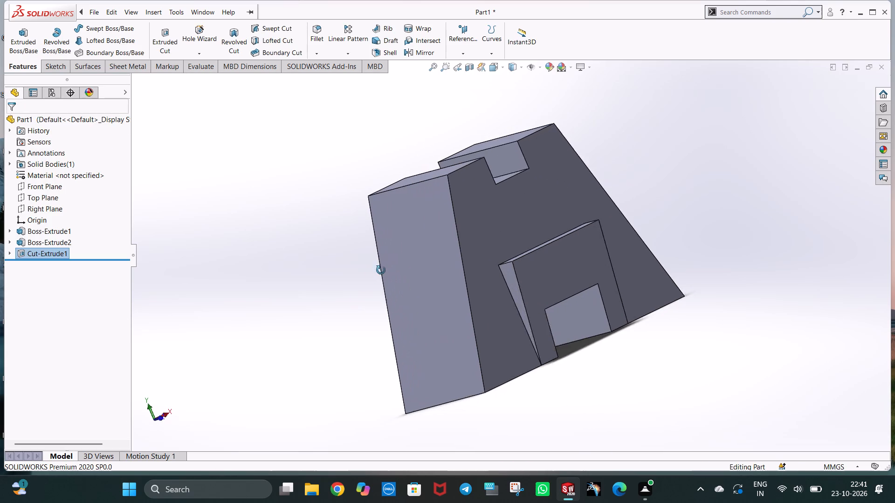
{"action": "middle_click_drag", "start_coordinate": [381, 270], "coordinate": [404, 254]}
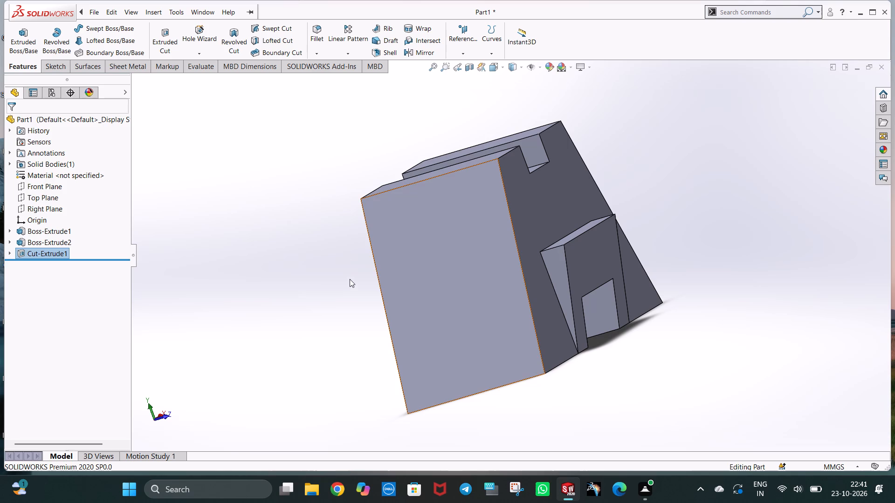
{"action": "middle_click_drag", "start_coordinate": [487, 375], "coordinate": [507, 390]}
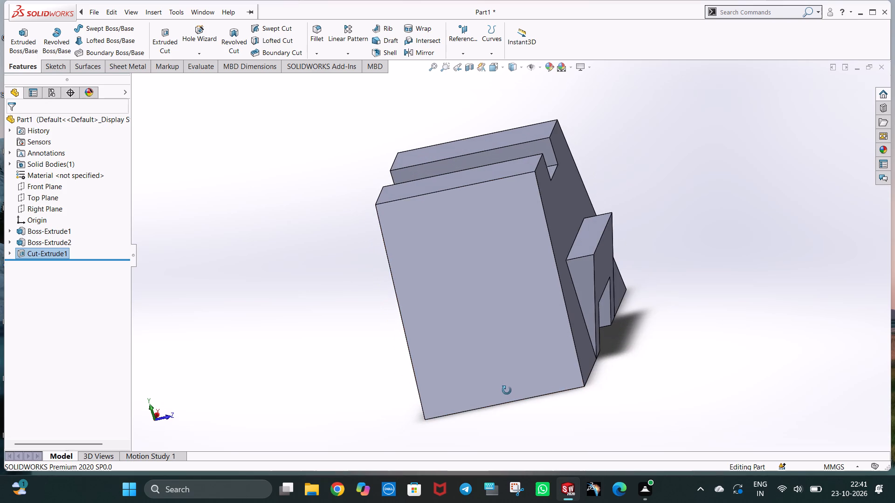
{"action": "middle_click_drag", "start_coordinate": [507, 390], "coordinate": [485, 391]}
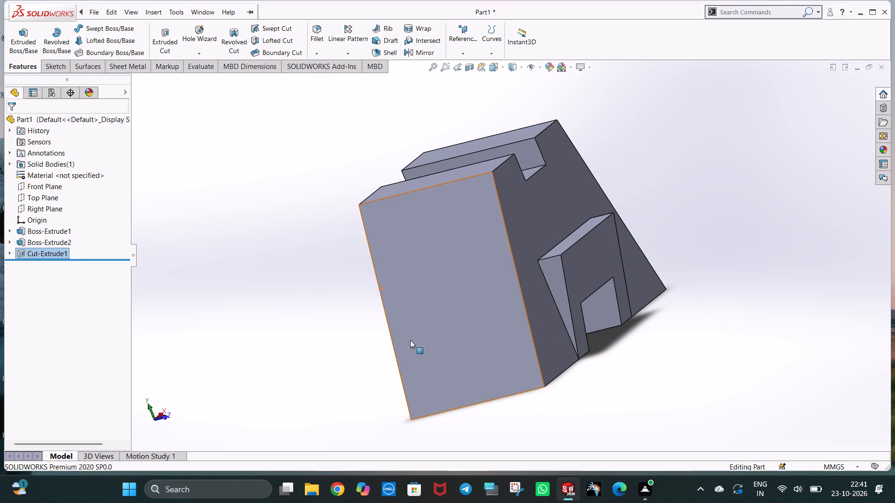
{"action": "right_click", "coordinate": [410, 340]}
{"action": "left_click", "coordinate": [434, 272]}
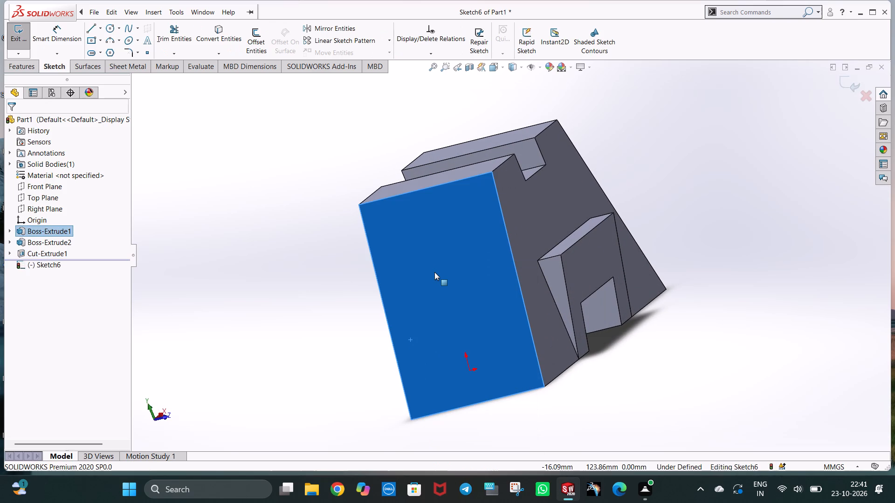
{"action": "key", "text": "ctrl+8"}
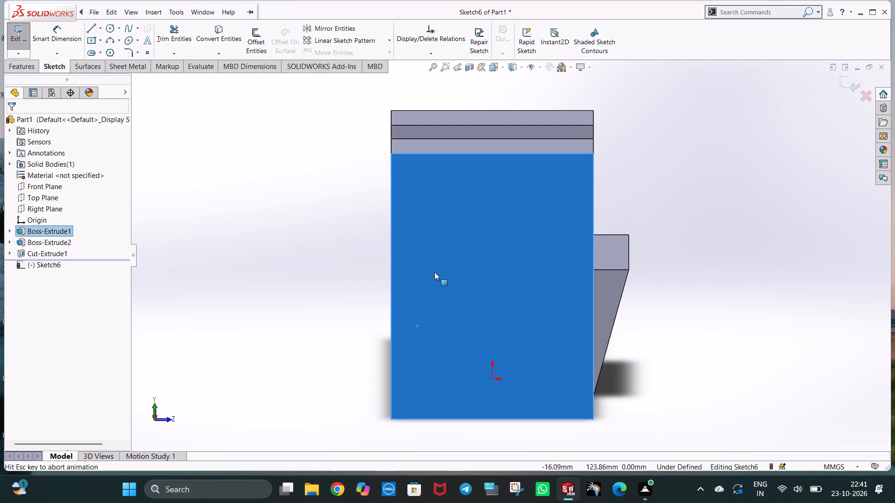
{"action": "left_click", "coordinate": [317, 119]}
{"action": "left_click", "coordinate": [92, 29]}
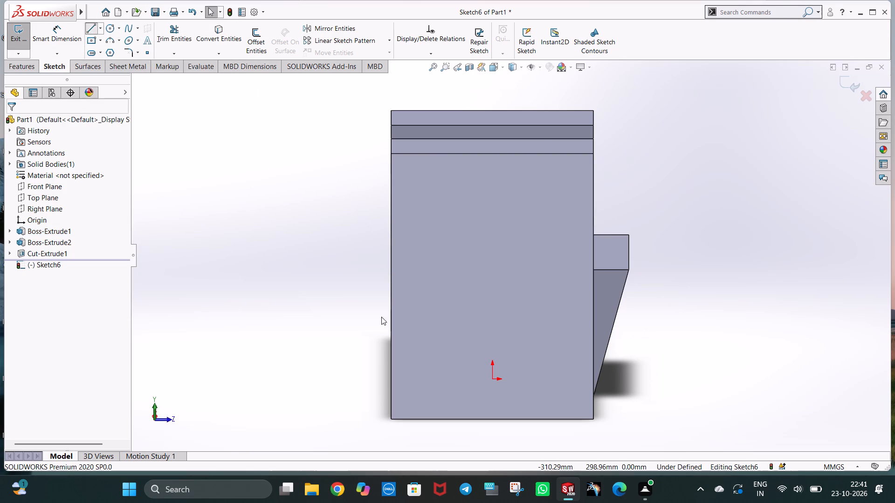
{"action": "left_click", "coordinate": [392, 417]}
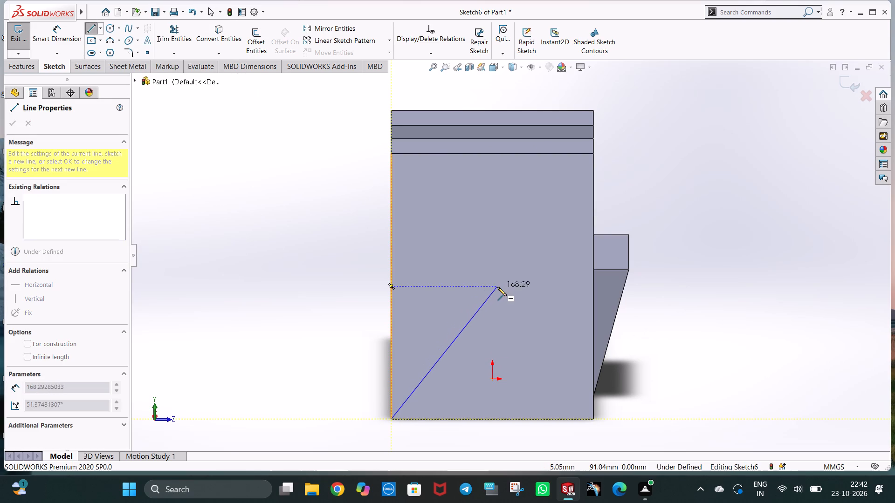
{"action": "left_click", "coordinate": [500, 287]}
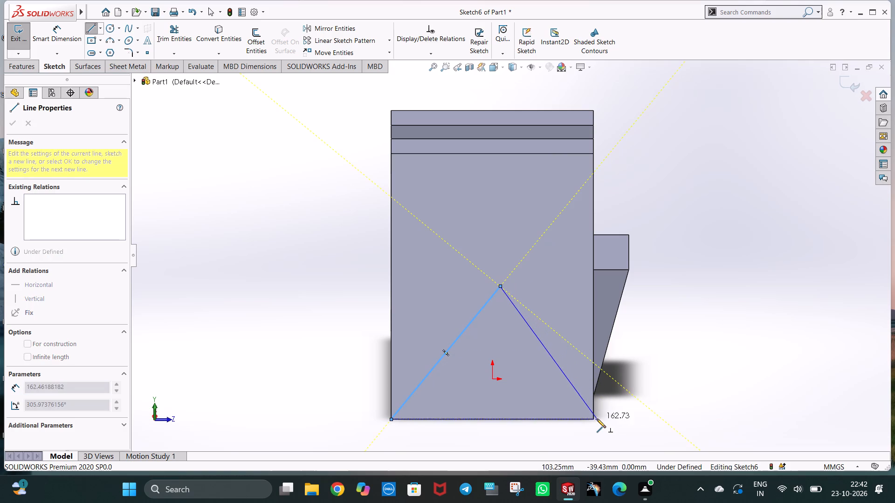
{"action": "left_click", "coordinate": [593, 419]}
{"action": "key", "text": "Escape"}
{"action": "key", "text": "Escape"}
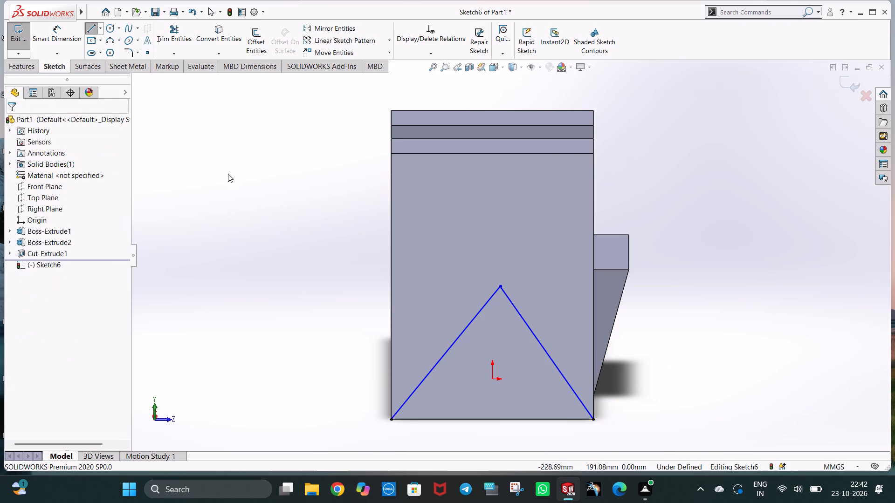
Draw a vertical centerline about 122 mm long from the base edge's midpoint up to the rear sloping line.
{"action": "left_click", "coordinate": [290, 156]}
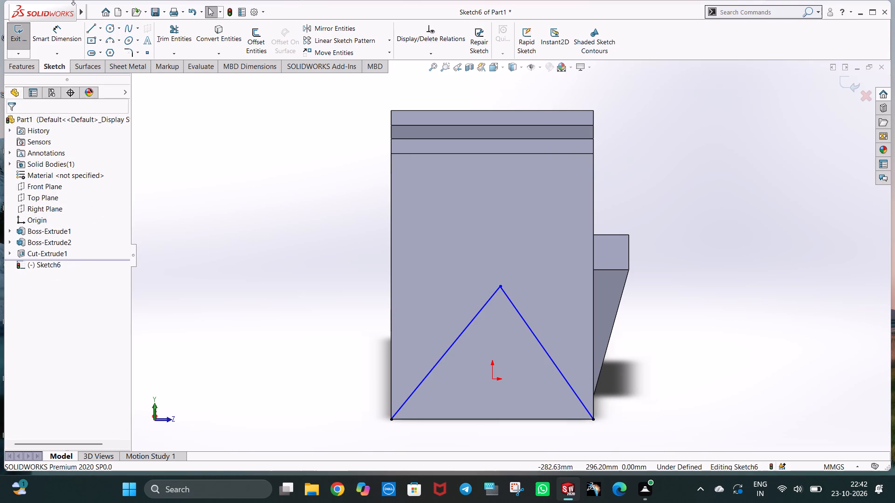
{"action": "left_click", "coordinate": [101, 29]}
{"action": "left_click", "coordinate": [117, 54]}
{"action": "left_click", "coordinate": [492, 418]}
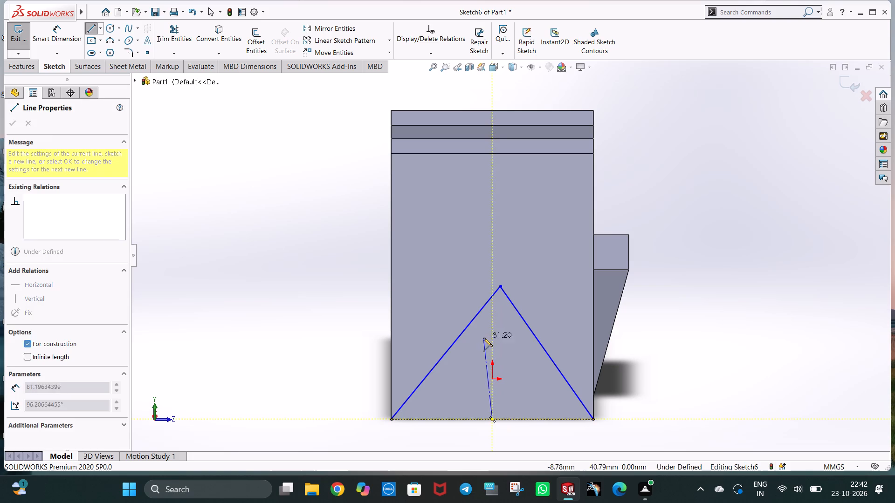
{"action": "left_click", "coordinate": [494, 296]}
{"action": "key", "text": "Escape"}
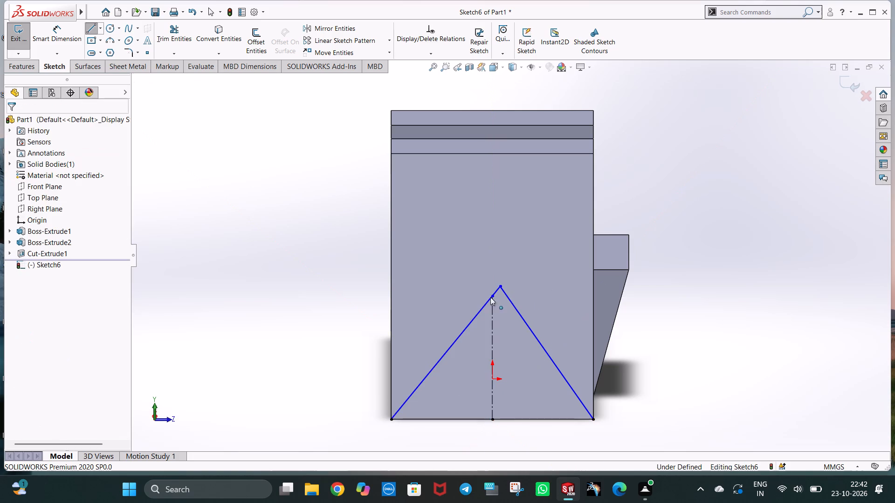
Apply a Merge relation between the apex of the two sloping lines and the centerline's upper endpoint.
{"action": "left_click", "coordinate": [501, 285]}
{"action": "left_click", "coordinate": [493, 296], "text": "ctrl"}
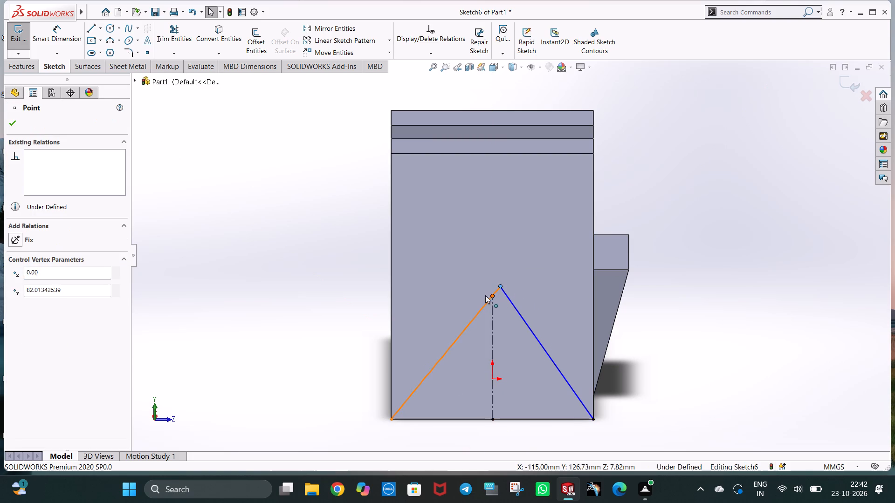
{"action": "left_click", "coordinate": [34, 330], "text": "ctrl"}
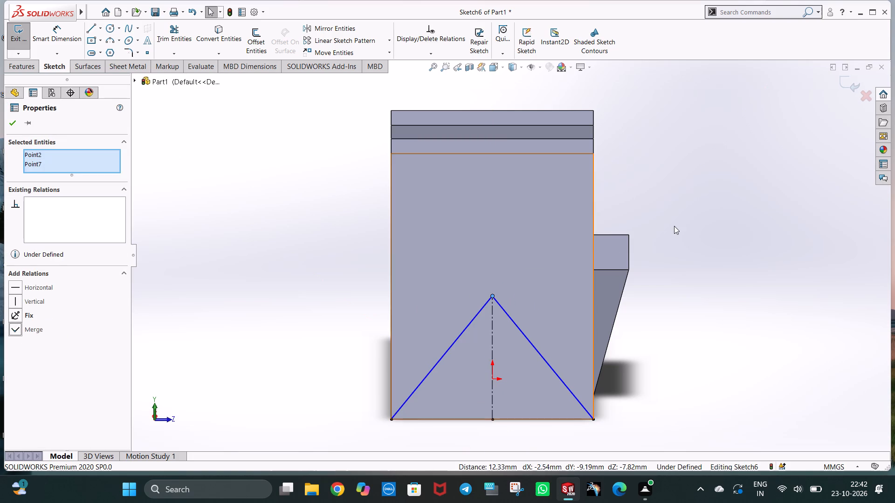
{"action": "left_click", "coordinate": [674, 226]}
Dimension the vertical centerline to 110 mm.
{"action": "left_click", "coordinate": [58, 34]}
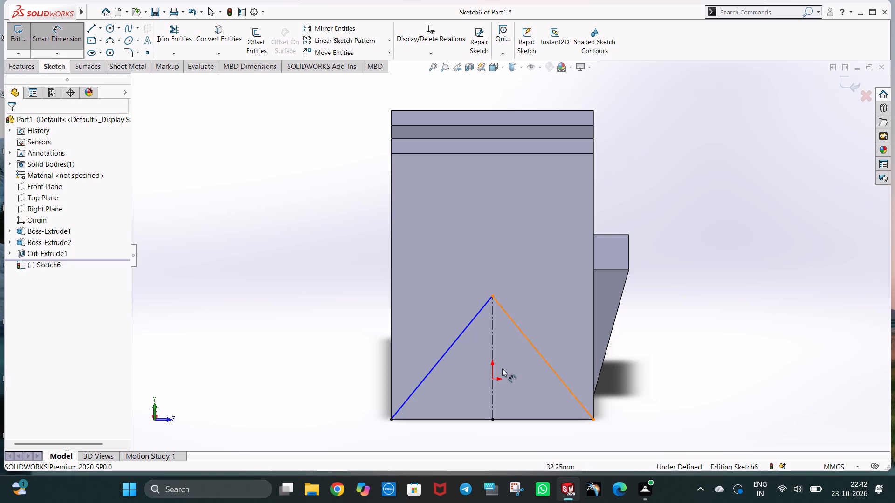
{"action": "left_click", "coordinate": [492, 341]}
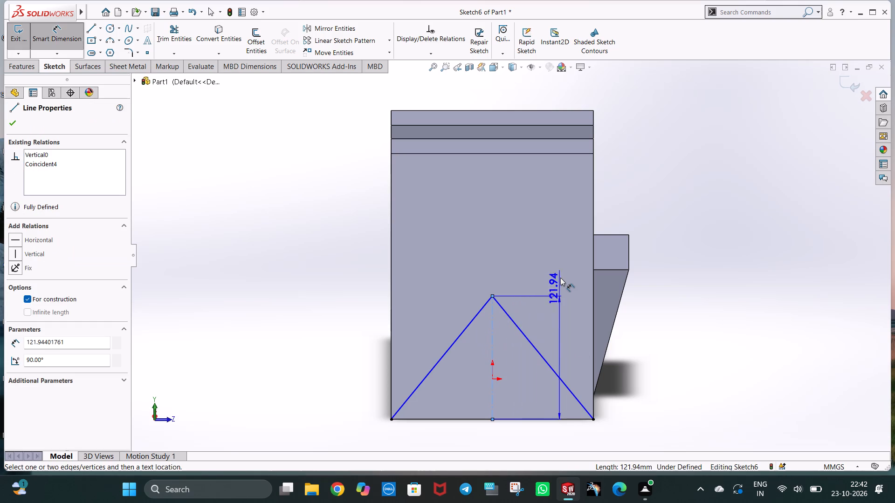
{"action": "left_click", "coordinate": [561, 276]}
{"action": "type", "text": "110"}
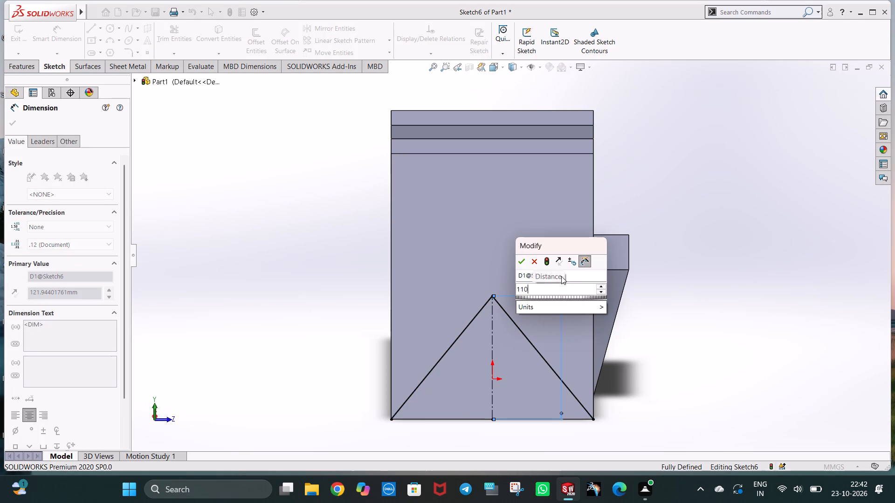
{"action": "key", "text": "Return"}
{"action": "left_click", "coordinate": [722, 347]}
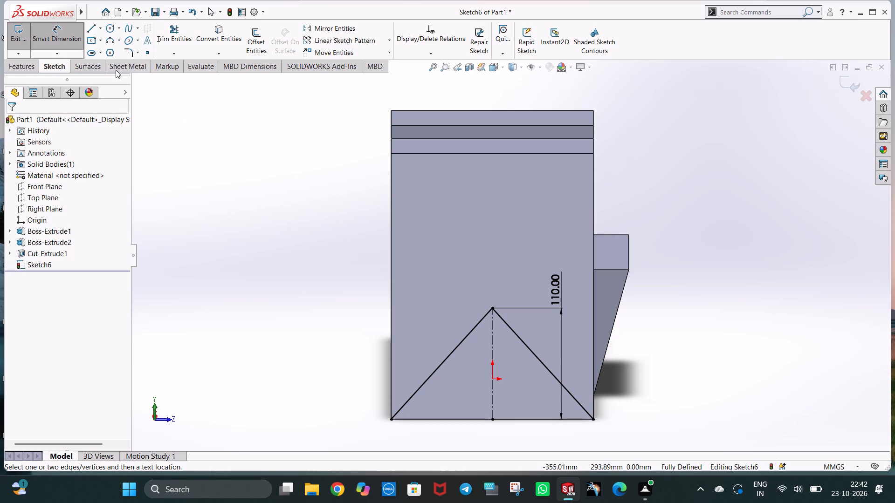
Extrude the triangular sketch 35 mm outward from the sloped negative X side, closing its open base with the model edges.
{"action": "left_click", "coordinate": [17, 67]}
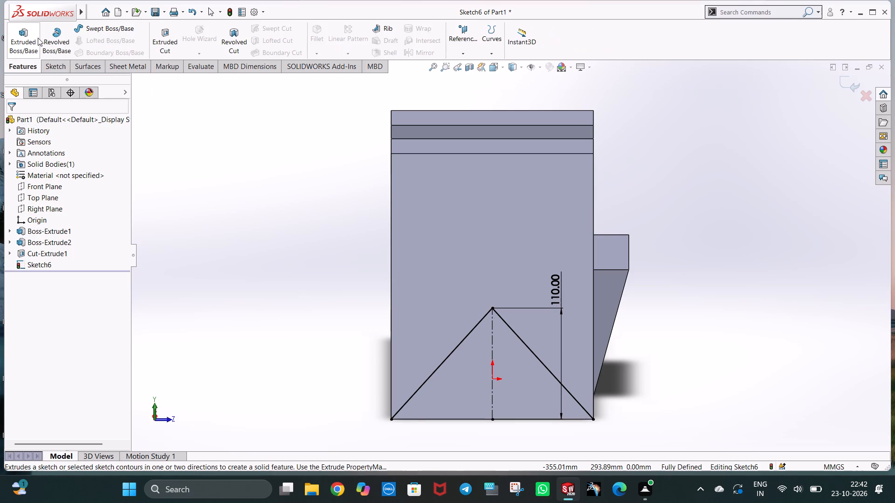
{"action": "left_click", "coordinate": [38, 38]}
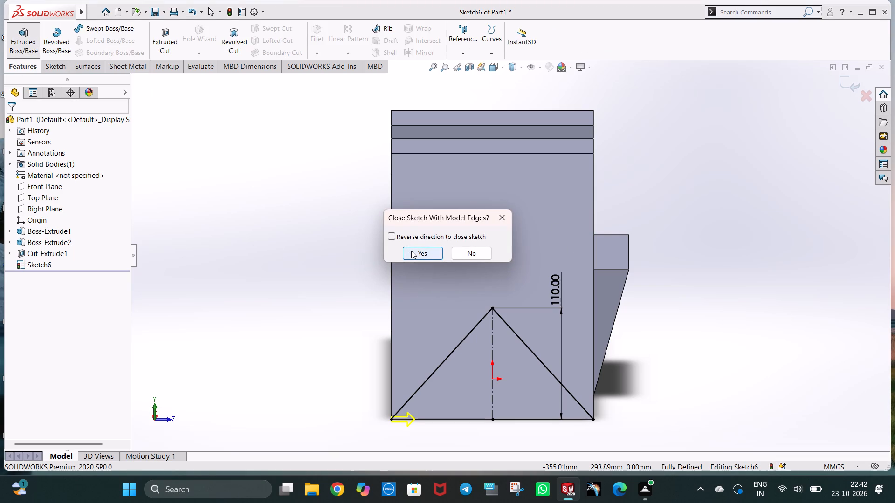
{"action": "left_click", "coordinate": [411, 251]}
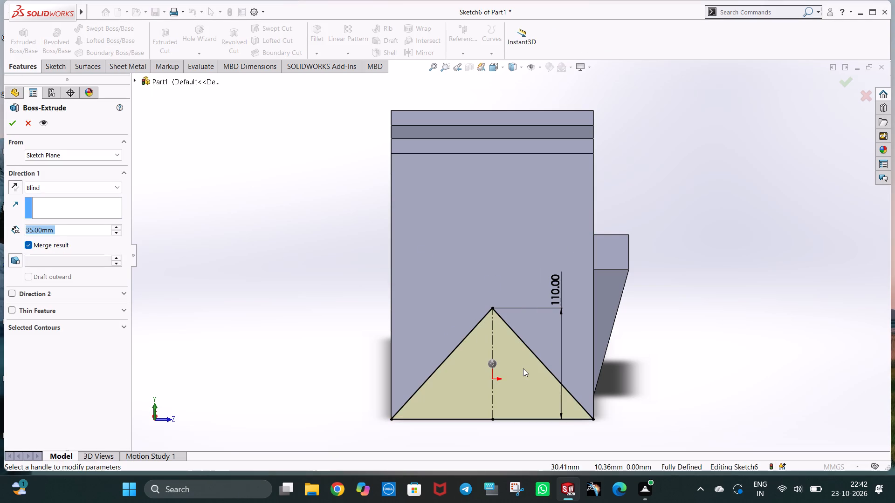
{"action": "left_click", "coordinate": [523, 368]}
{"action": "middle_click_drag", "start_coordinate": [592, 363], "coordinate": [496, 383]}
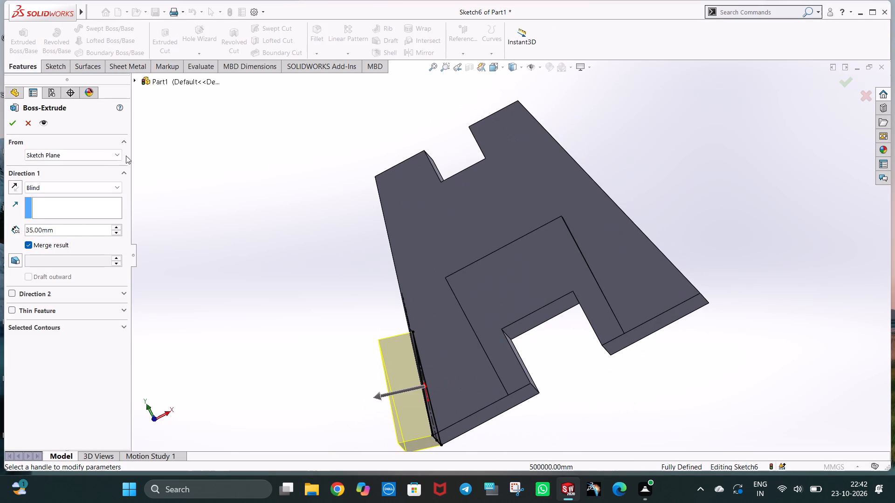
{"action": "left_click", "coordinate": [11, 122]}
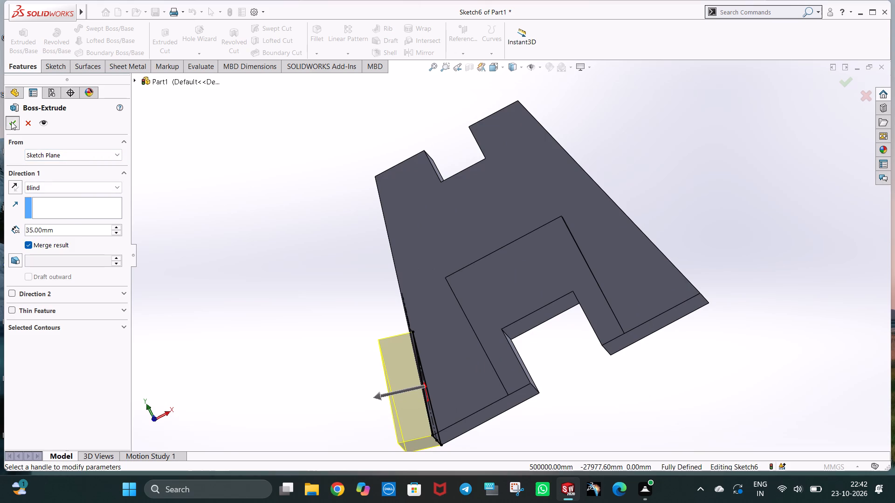
Examine the extruded triangular block from several sides and its alignment with the pedestal's sloped face.
{"action": "middle_click_drag", "start_coordinate": [503, 372], "coordinate": [514, 356]}
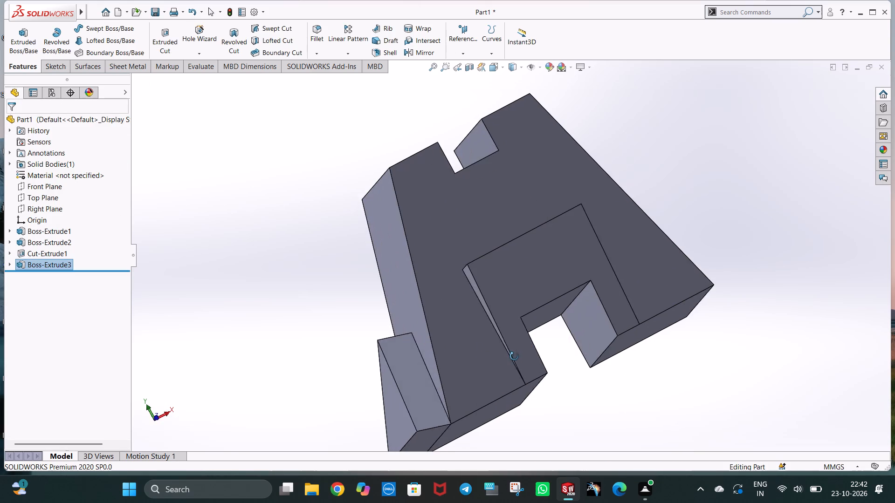
{"action": "middle_click_drag", "start_coordinate": [514, 356], "coordinate": [599, 256]}
{"action": "middle_click_drag", "start_coordinate": [608, 256], "coordinate": [547, 272]}
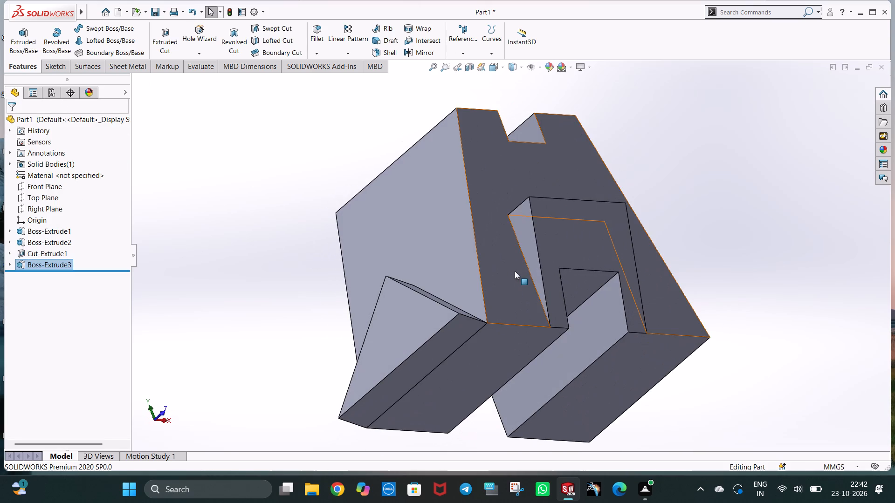
{"action": "key", "text": "ctrl+8"}
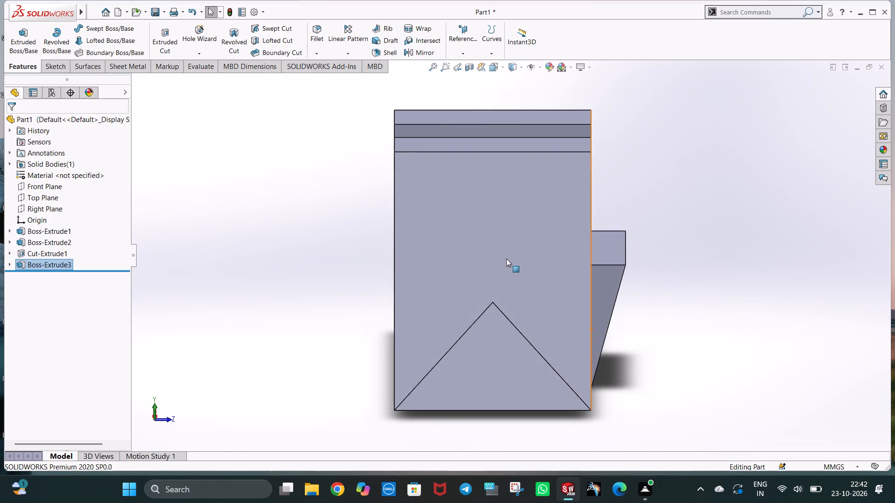
{"action": "middle_click_drag", "start_coordinate": [567, 329], "coordinate": [534, 301]}
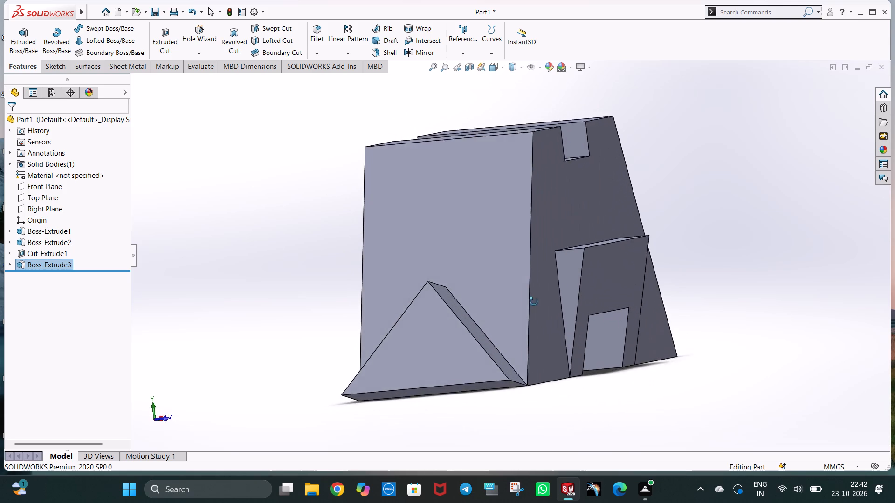
{"action": "middle_click_drag", "start_coordinate": [534, 301], "coordinate": [503, 296]}
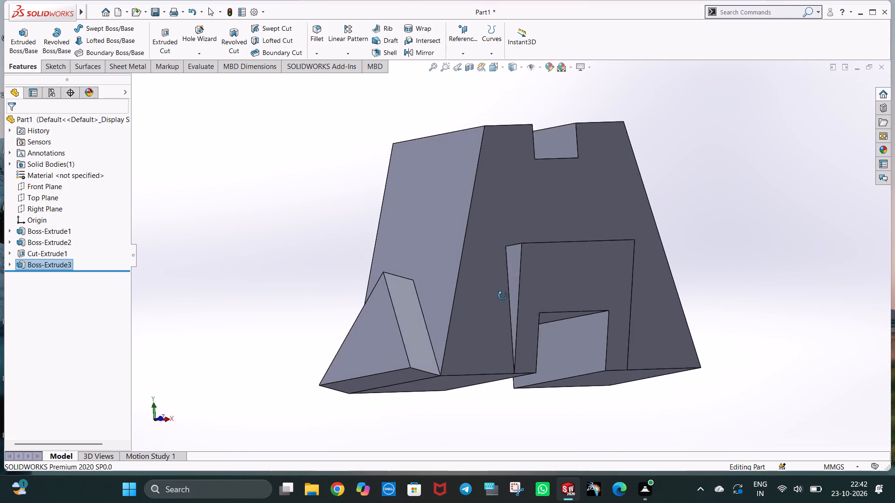
{"action": "middle_click_drag", "start_coordinate": [503, 296], "coordinate": [673, 334]}
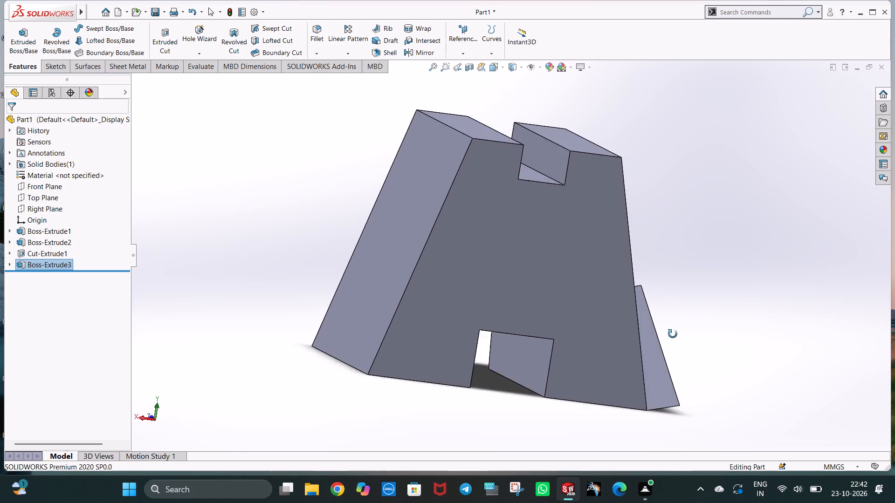
{"action": "middle_click_drag", "start_coordinate": [673, 334], "coordinate": [619, 327]}
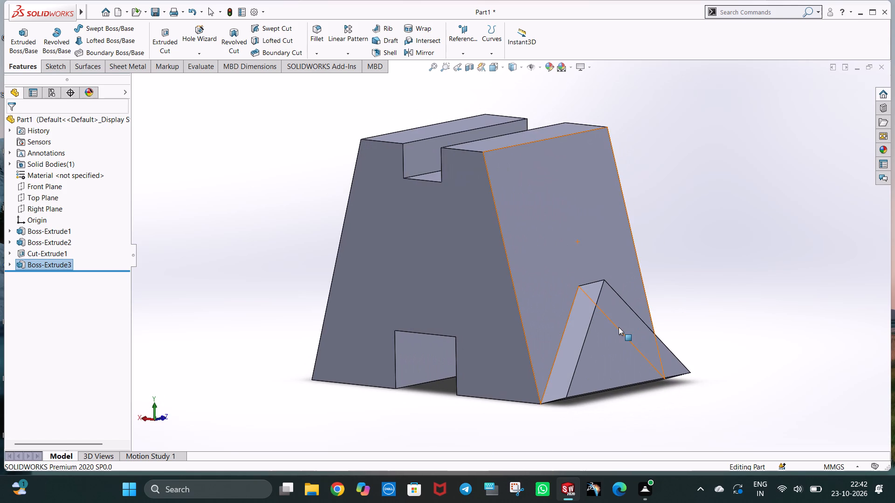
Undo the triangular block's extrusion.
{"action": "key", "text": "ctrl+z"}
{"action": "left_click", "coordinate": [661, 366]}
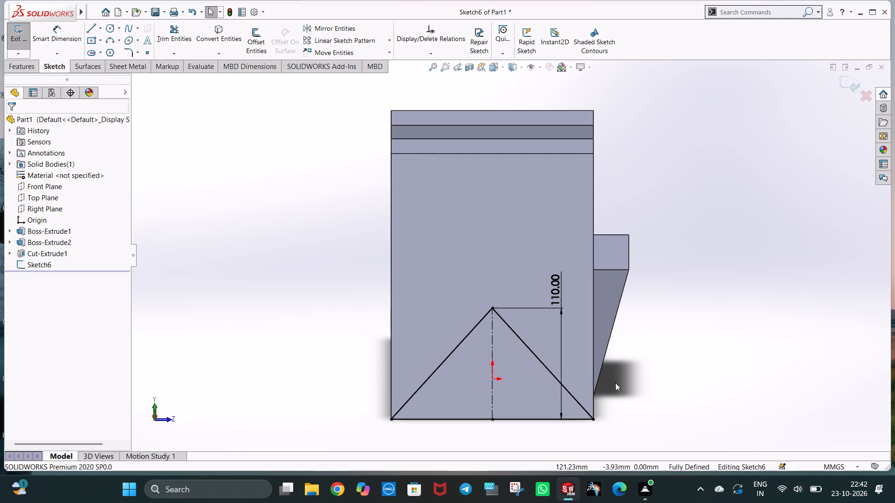
Extrude the triangular sketch on the sloped negative X side 35 mm blind outward, merged with the body.
{"action": "middle_click_drag", "start_coordinate": [615, 383], "coordinate": [521, 385]}
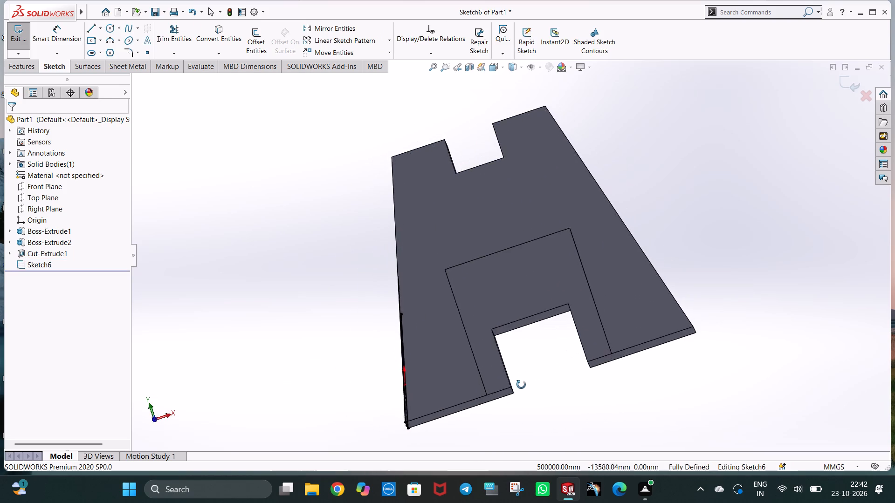
{"action": "middle_click_drag", "start_coordinate": [521, 385], "coordinate": [709, 312]}
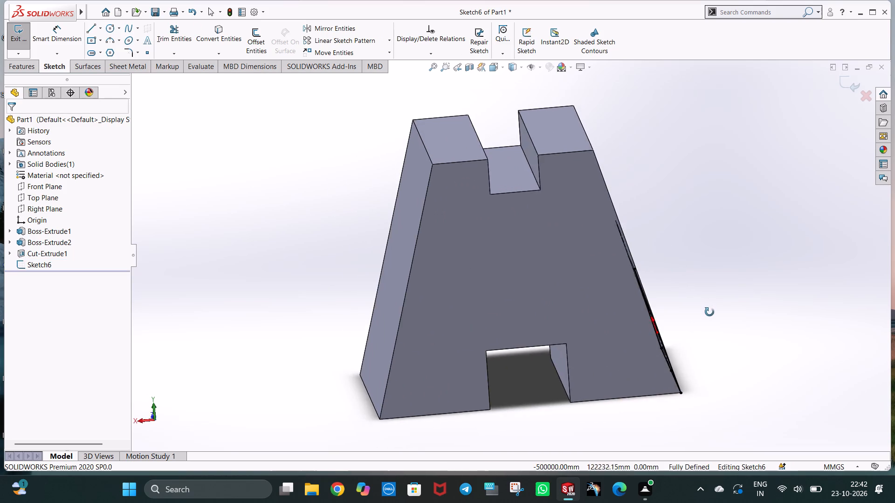
{"action": "middle_click_drag", "start_coordinate": [709, 312], "coordinate": [697, 326]}
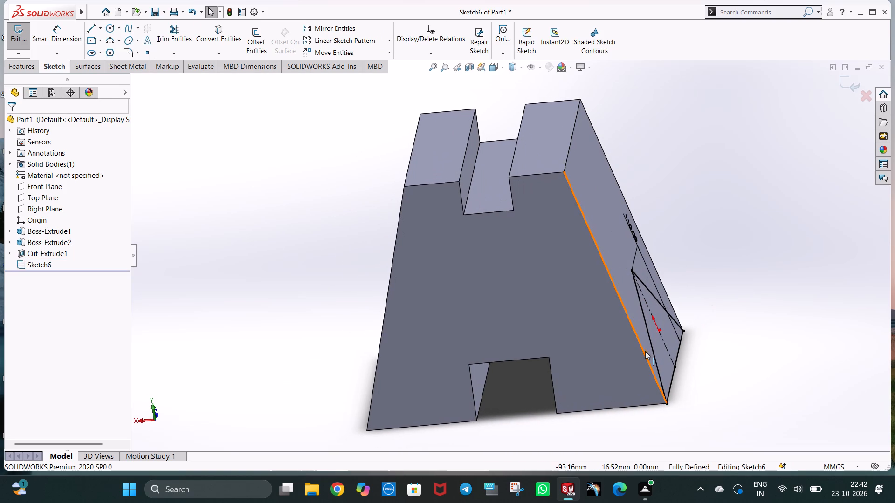
{"action": "key", "text": "ctrl+8"}
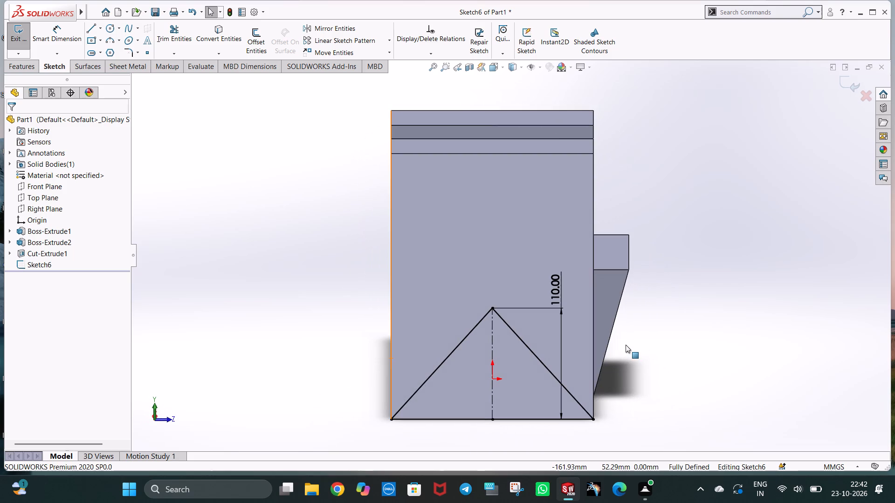
{"action": "middle_click_drag", "start_coordinate": [625, 343], "coordinate": [514, 352]}
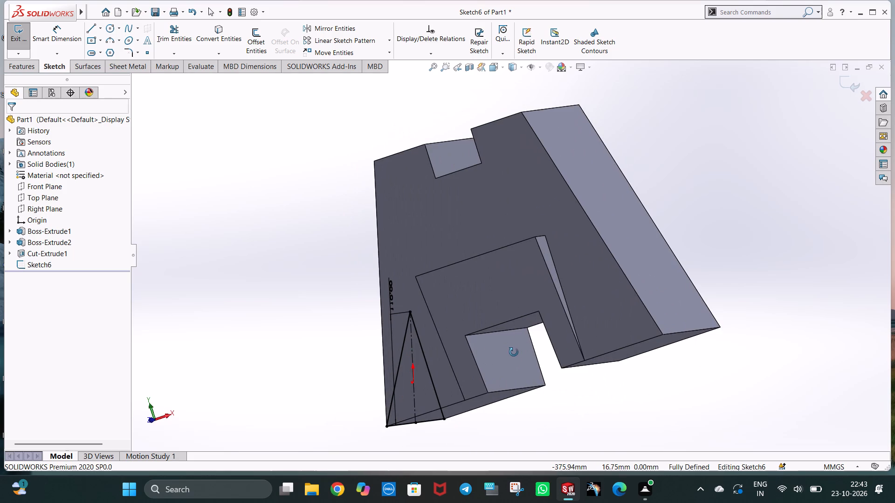
{"action": "middle_click_drag", "start_coordinate": [514, 352], "coordinate": [542, 347]}
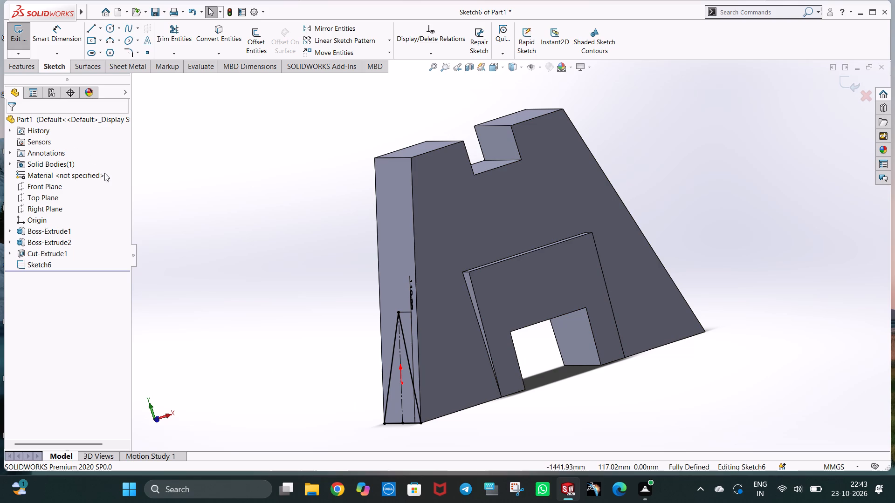
{"action": "left_click", "coordinate": [28, 67]}
{"action": "left_click", "coordinate": [26, 41]}
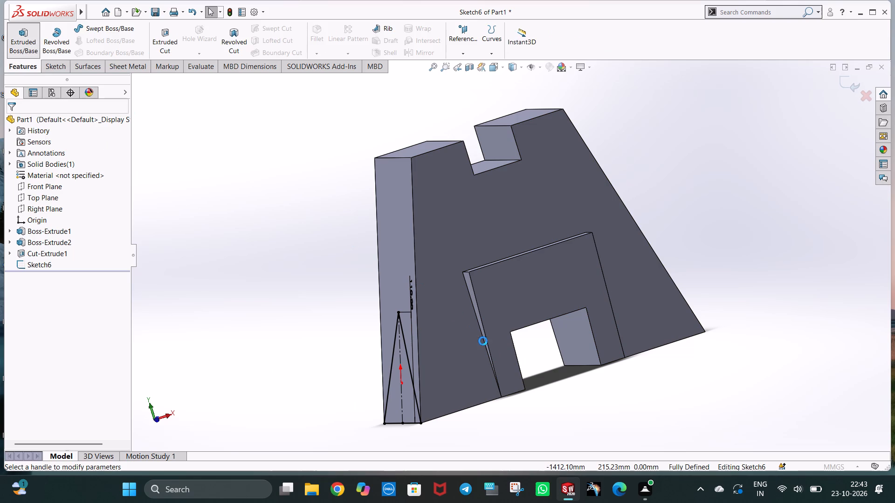
{"action": "middle_click_drag", "start_coordinate": [453, 388], "coordinate": [443, 399]}
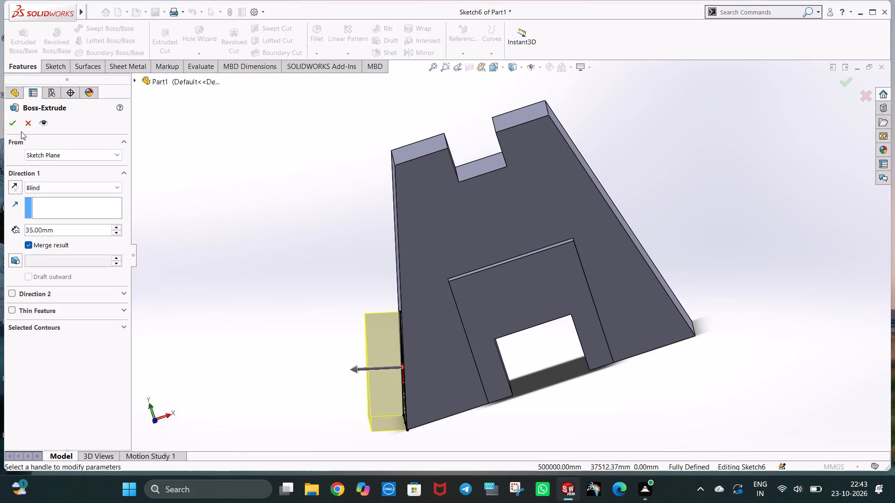
{"action": "left_click", "coordinate": [11, 122]}
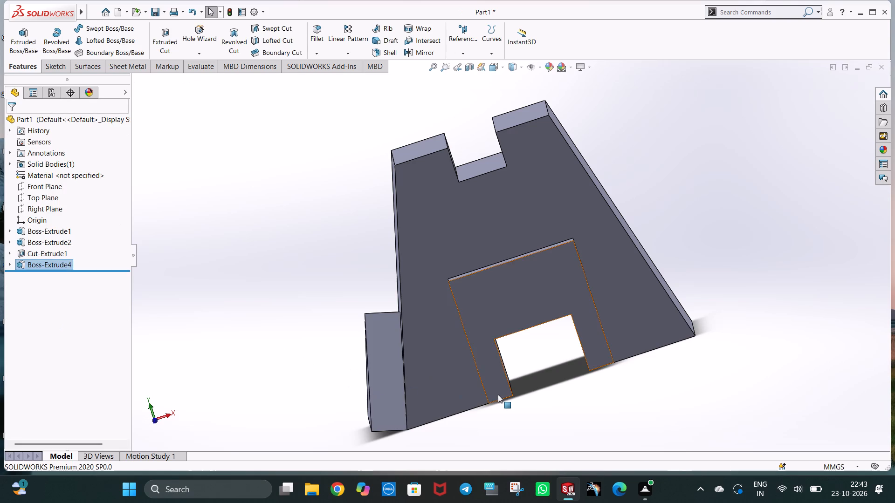
Start a sketch on the triangular block's front-facing side face and draw a diagonal from its inner bottom corner to its outer top corner.
{"action": "middle_click_drag", "start_coordinate": [498, 394], "coordinate": [650, 385]}
{"action": "key", "text": "ctrl+8"}
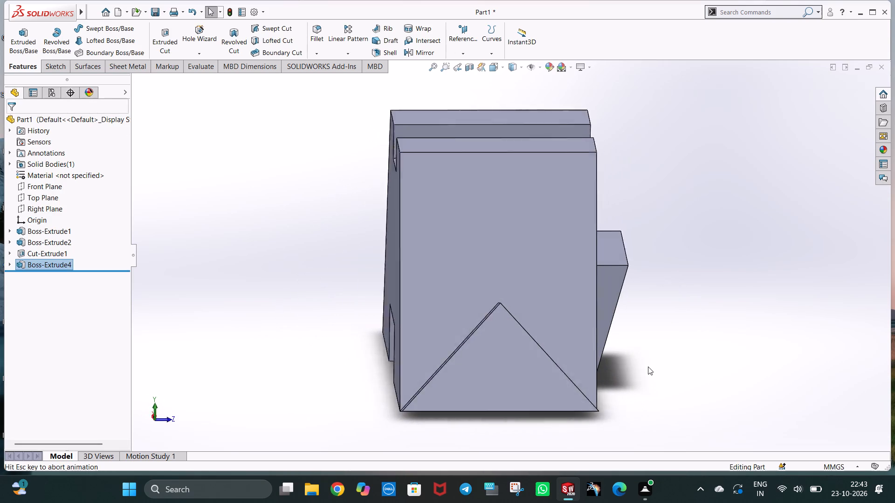
{"action": "key", "text": "ctrl+1"}
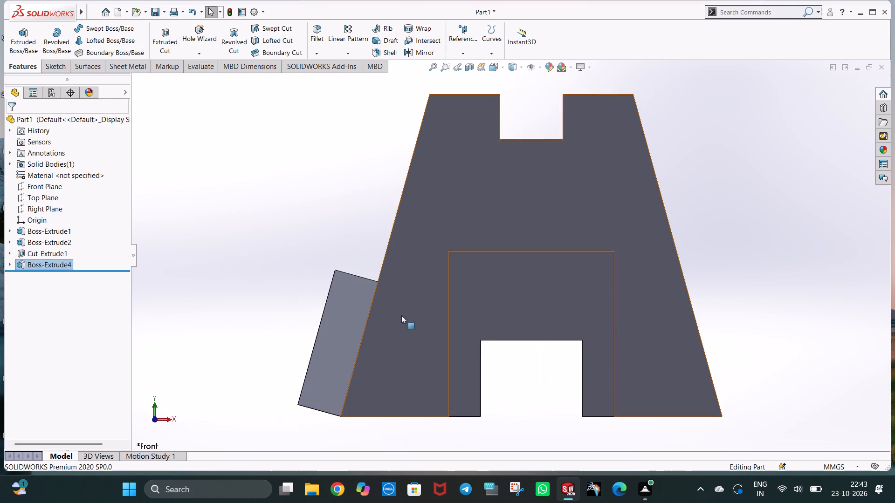
{"action": "right_click", "coordinate": [344, 331]}
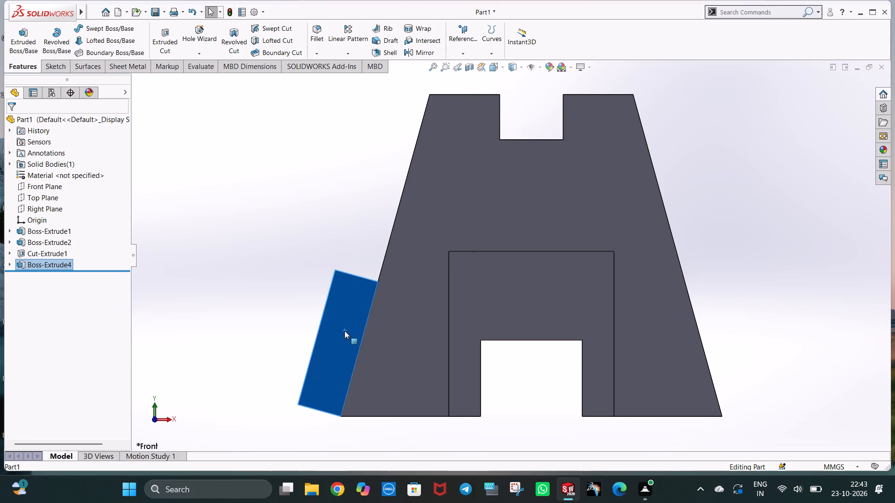
{"action": "left_click", "coordinate": [367, 273]}
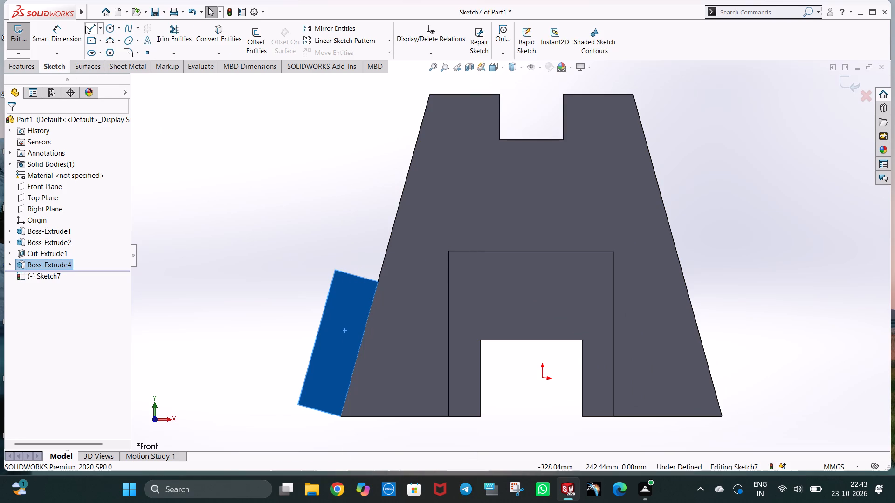
{"action": "left_click", "coordinate": [88, 31]}
{"action": "left_click_drag", "start_coordinate": [341, 417], "coordinate": [340, 413]}
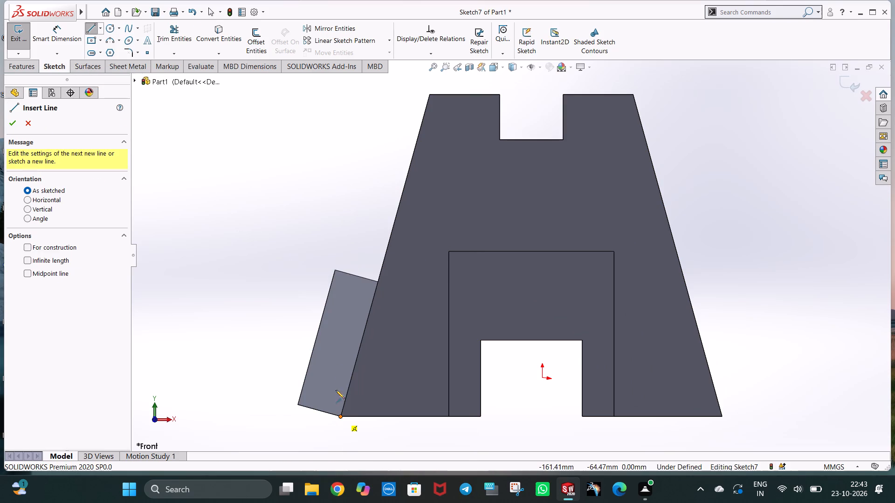
{"action": "left_click", "coordinate": [336, 270]}
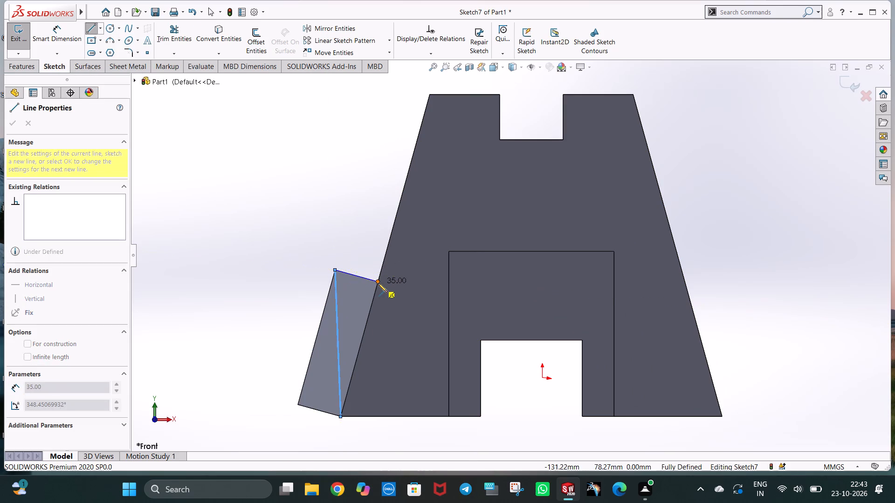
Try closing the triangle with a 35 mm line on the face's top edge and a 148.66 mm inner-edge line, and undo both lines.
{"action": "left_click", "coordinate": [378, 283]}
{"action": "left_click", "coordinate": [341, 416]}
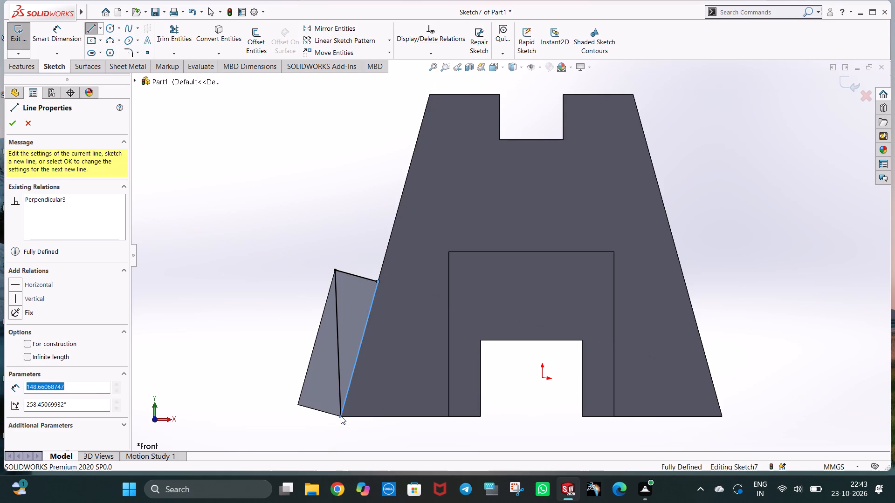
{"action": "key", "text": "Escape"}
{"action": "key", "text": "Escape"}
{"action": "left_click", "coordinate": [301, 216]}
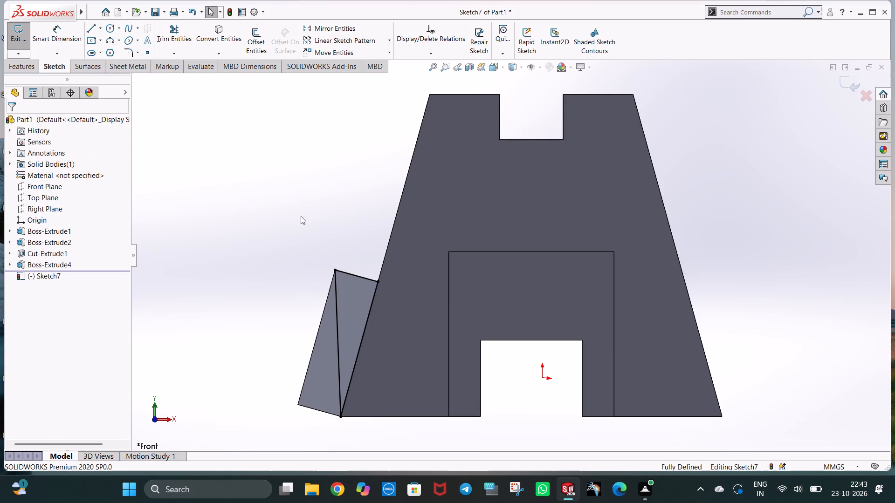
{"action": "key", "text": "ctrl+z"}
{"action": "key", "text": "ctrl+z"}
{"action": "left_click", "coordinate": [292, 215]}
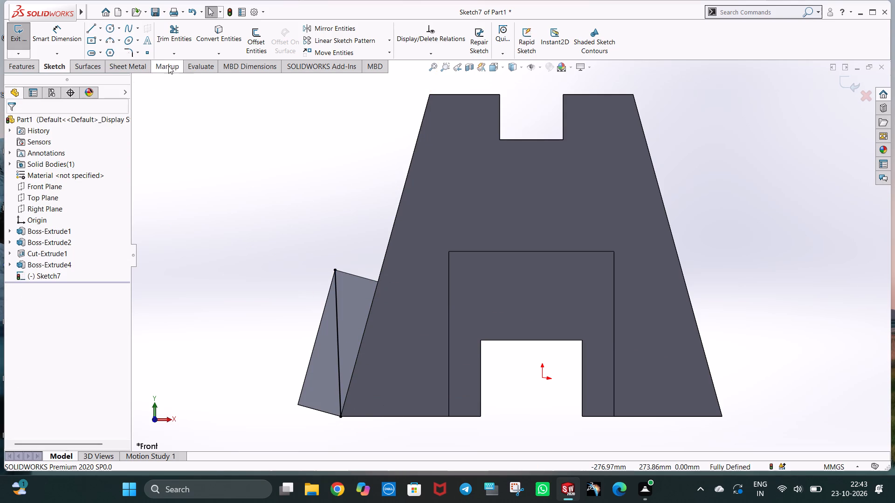
Close the outer triangle with a 148.66 mm line down the face's outer edge and a 35 mm line along its bottom edge.
{"action": "left_click", "coordinate": [87, 28]}
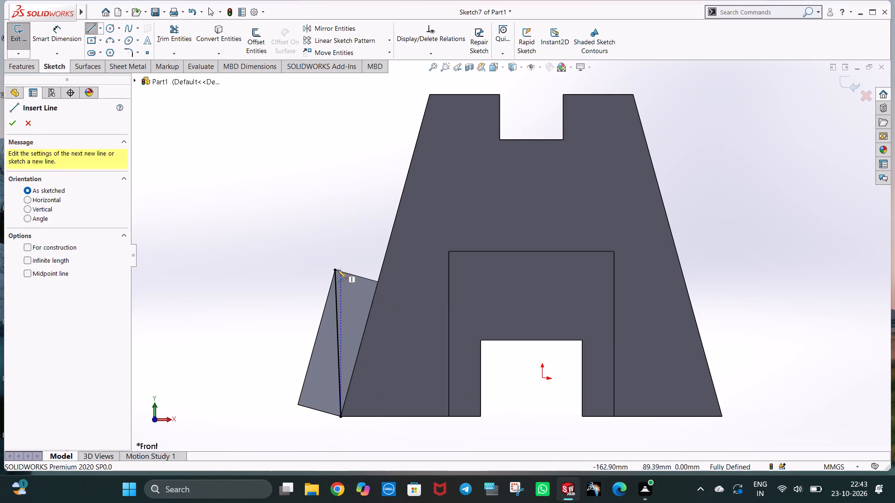
{"action": "left_click", "coordinate": [337, 272]}
{"action": "left_click", "coordinate": [298, 404]}
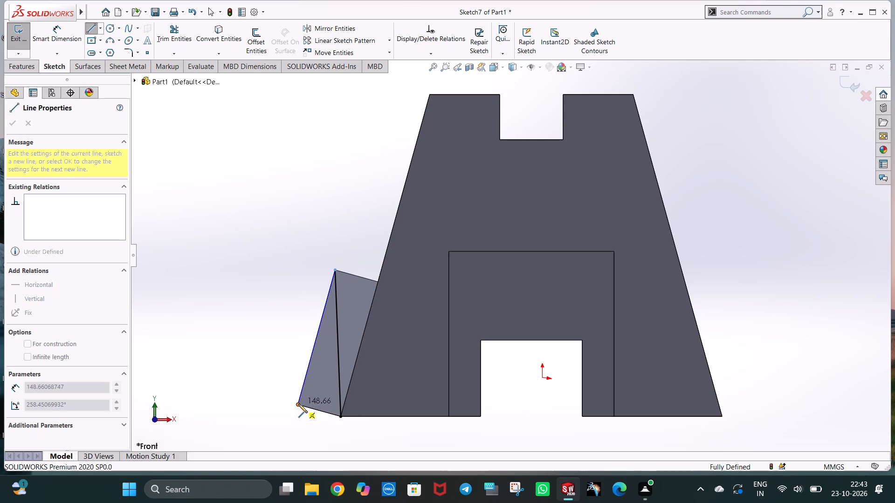
{"action": "left_click", "coordinate": [342, 416]}
{"action": "key", "text": "Escape"}
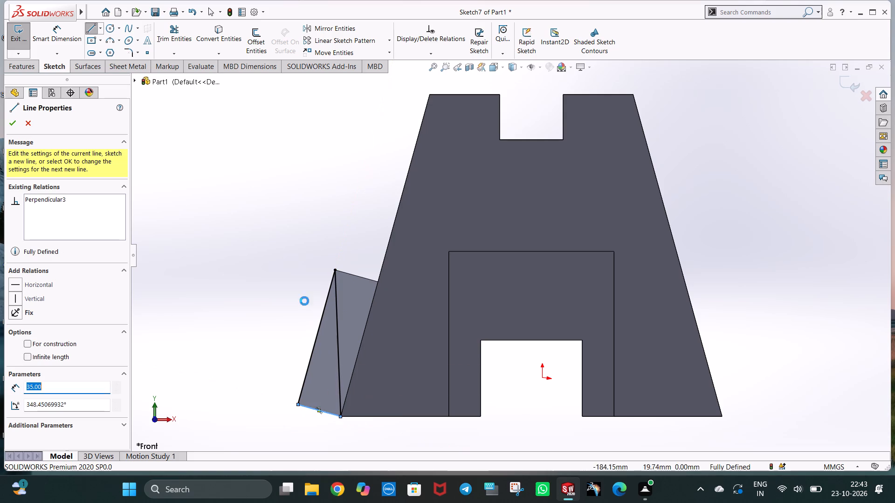
{"action": "key", "text": "Escape"}
Extrude-cut the outer triangle on the triangular block's front-facing side face with a Through All end condition.
{"action": "left_click", "coordinate": [22, 70]}
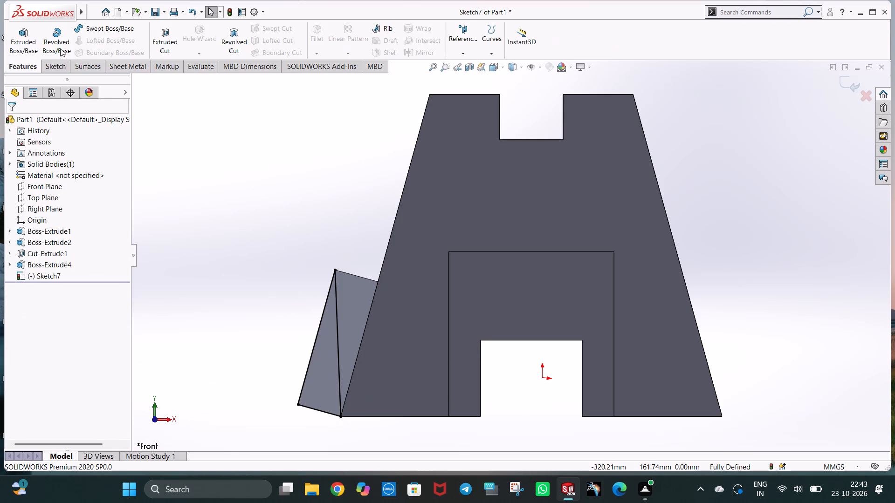
{"action": "left_click", "coordinate": [157, 38]}
{"action": "middle_click_drag", "start_coordinate": [385, 381], "coordinate": [437, 387]}
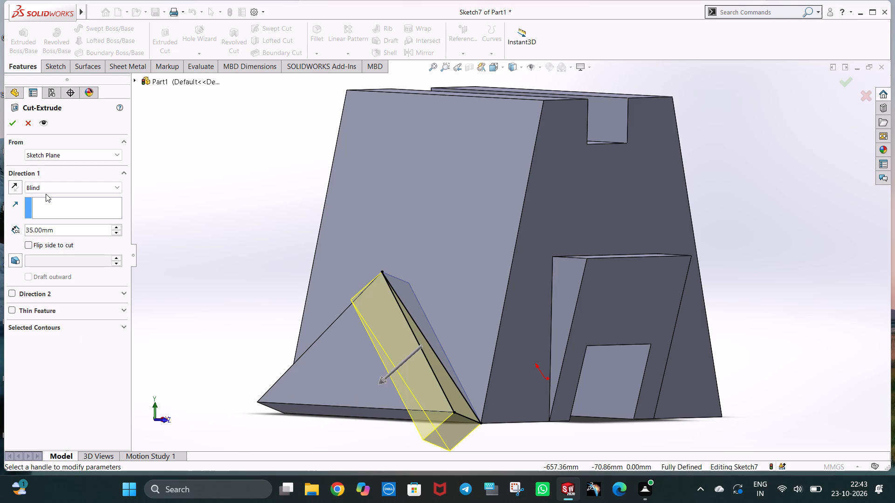
{"action": "left_click", "coordinate": [47, 191]}
{"action": "left_click", "coordinate": [51, 204]}
{"action": "middle_click_drag", "start_coordinate": [479, 338], "coordinate": [427, 353]}
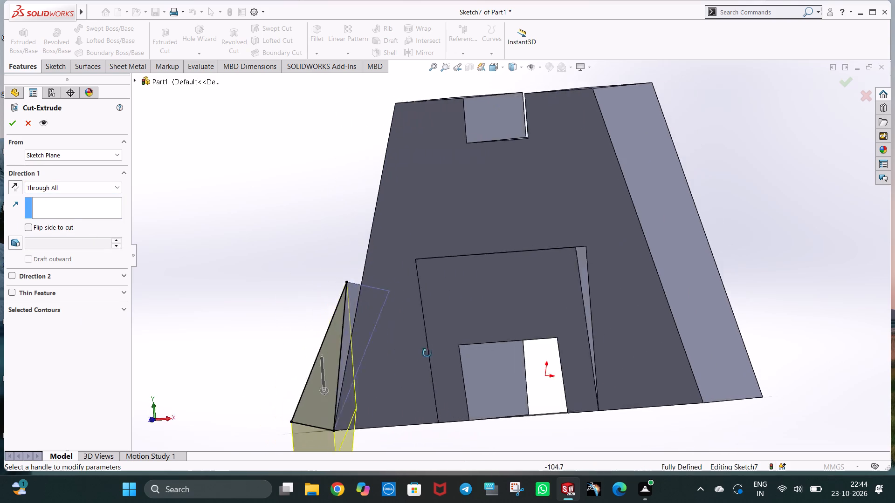
{"action": "middle_click_drag", "start_coordinate": [427, 353], "coordinate": [653, 342]}
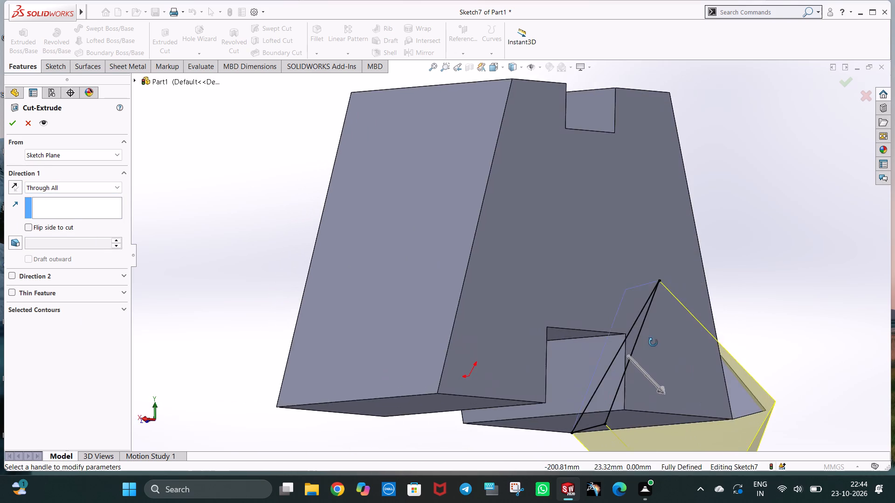
{"action": "middle_click_drag", "start_coordinate": [653, 342], "coordinate": [524, 396]}
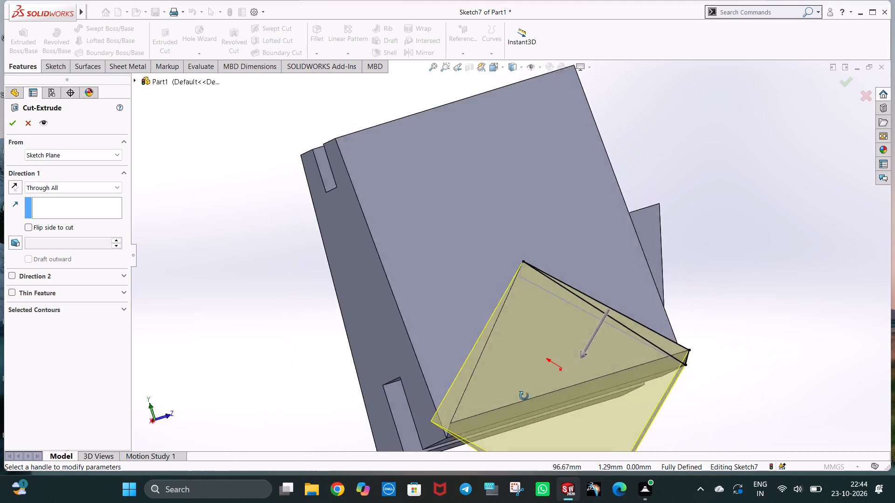
{"action": "middle_click_drag", "start_coordinate": [524, 396], "coordinate": [421, 415]}
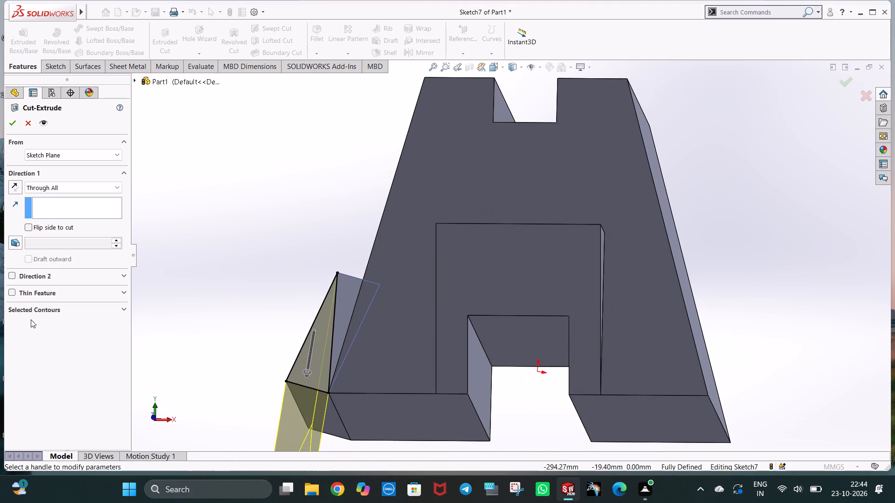
{"action": "left_click", "coordinate": [14, 122]}
Sketch a closed triangle on the block's rear-facing side face, from inner bottom corner to outer top corner and down the outer edge.
{"action": "middle_click_drag", "start_coordinate": [324, 266], "coordinate": [403, 286]}
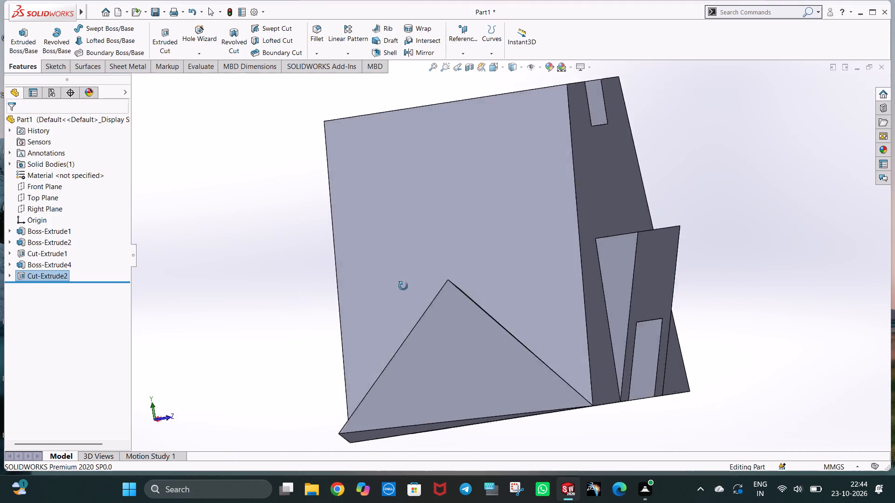
{"action": "middle_click_drag", "start_coordinate": [403, 286], "coordinate": [371, 330]}
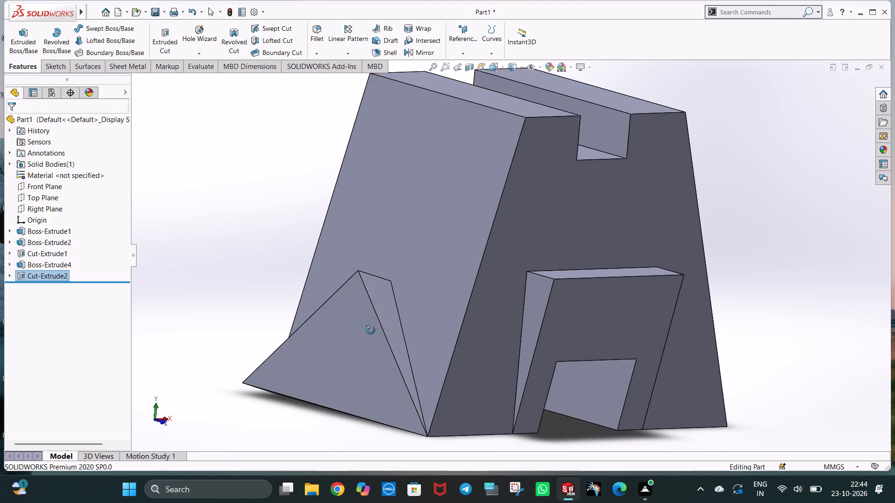
{"action": "middle_click_drag", "start_coordinate": [371, 330], "coordinate": [465, 340]}
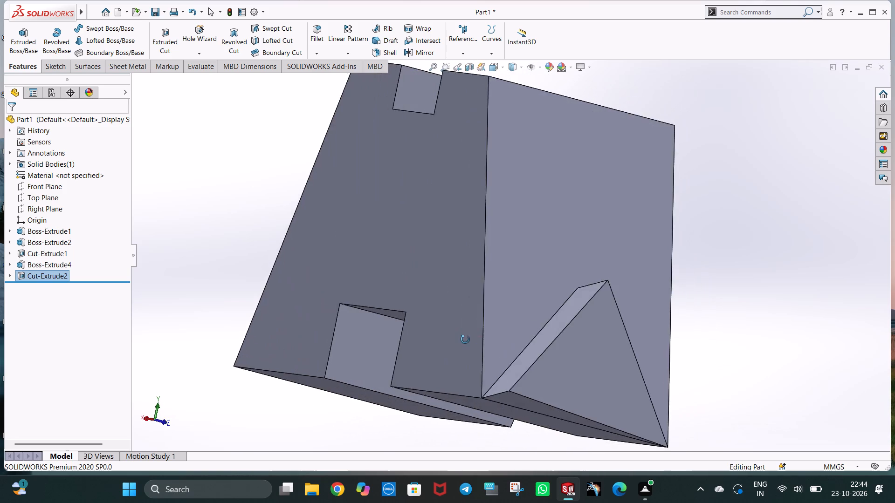
{"action": "middle_click_drag", "start_coordinate": [465, 340], "coordinate": [521, 359]}
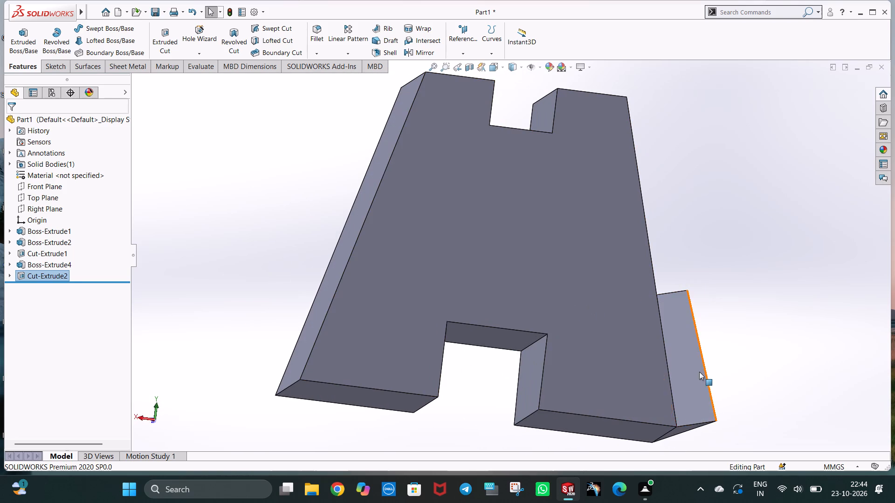
{"action": "right_click", "coordinate": [698, 372]}
{"action": "left_click", "coordinate": [716, 276]}
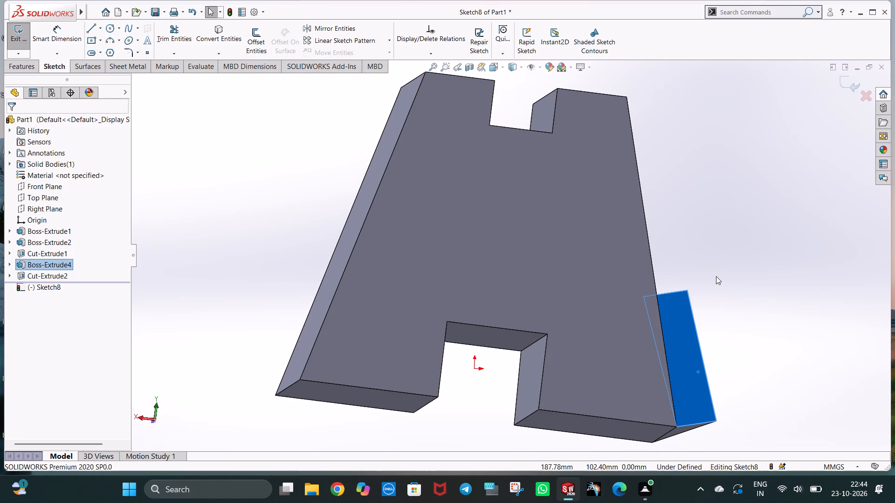
{"action": "key", "text": "ctrl+8"}
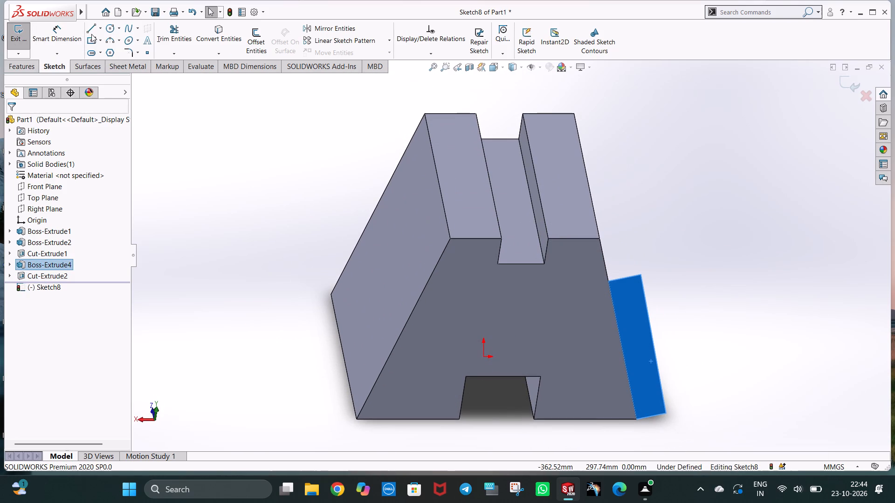
{"action": "left_click", "coordinate": [95, 31]}
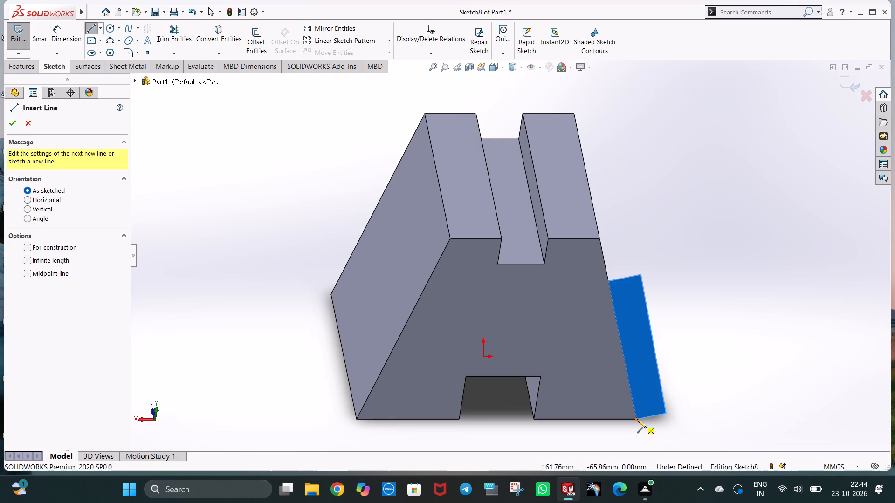
{"action": "left_click", "coordinate": [637, 419]}
{"action": "left_click", "coordinate": [641, 274]}
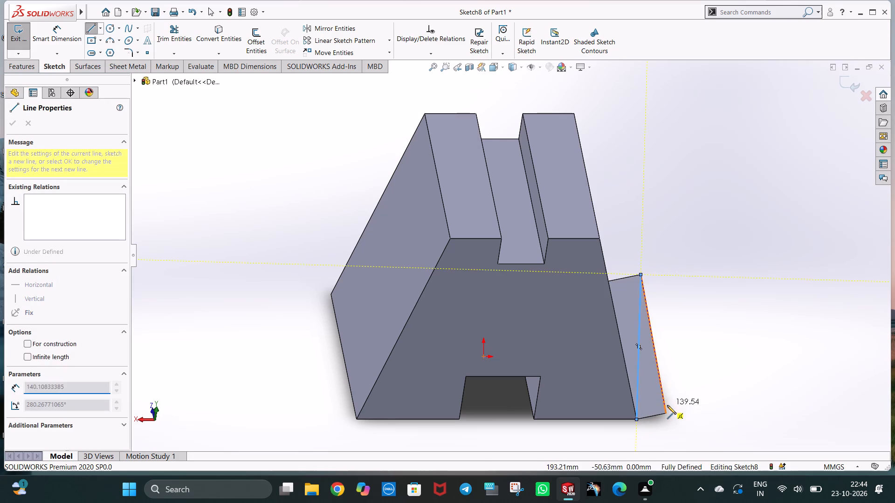
{"action": "left_click", "coordinate": [666, 412]}
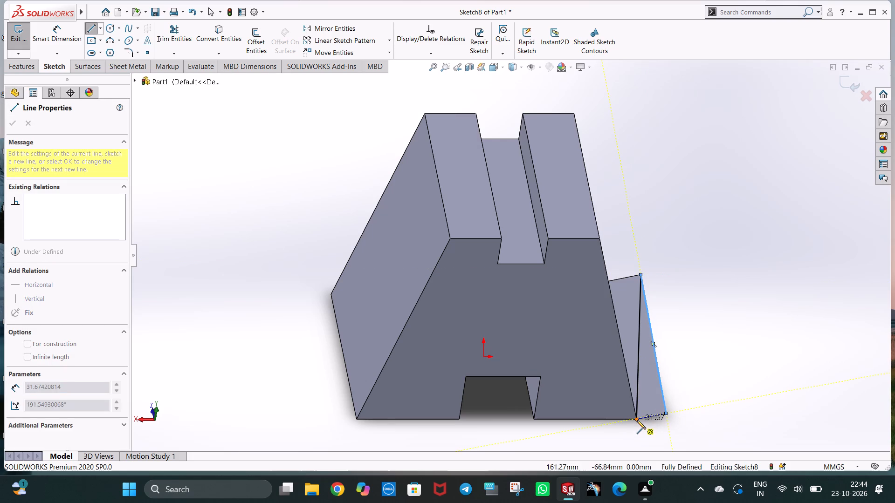
{"action": "left_click", "coordinate": [637, 420]}
{"action": "key", "text": "Escape"}
{"action": "key", "text": "Escape"}
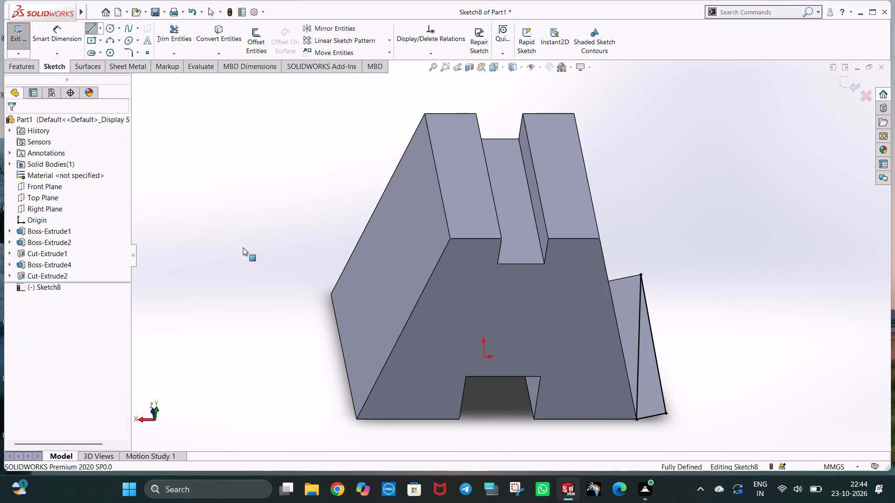
Extrude-cut the triangle on the block's rear-facing side face with a Through All end condition.
{"action": "left_click", "coordinate": [31, 68]}
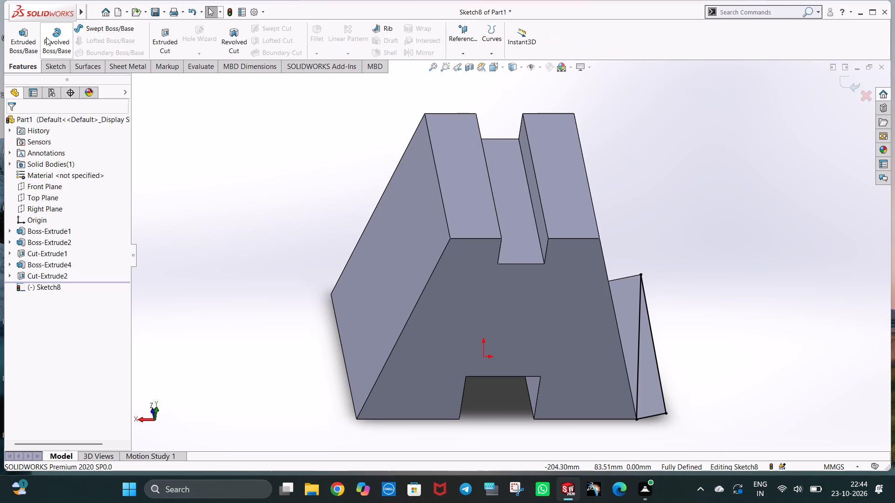
{"action": "left_click", "coordinate": [162, 44]}
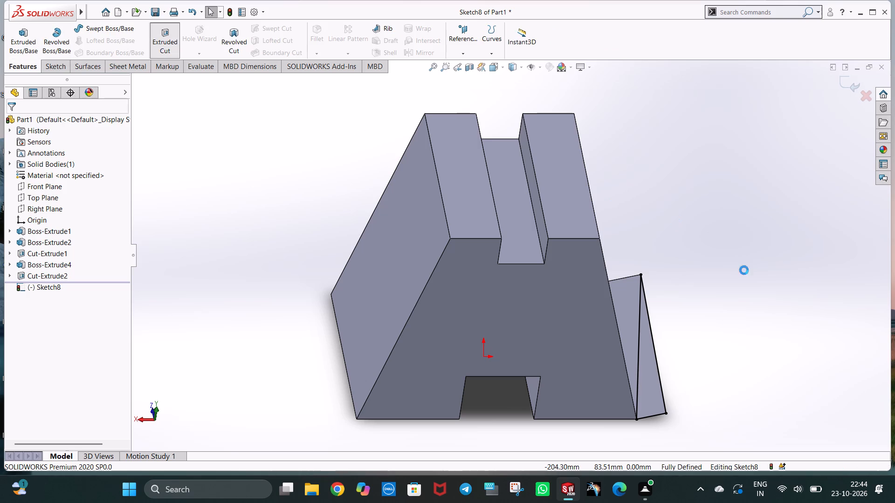
{"action": "scroll", "coordinate": [778, 333], "scroll_direction": "up", "scroll_amount": 2}
{"action": "middle_click_drag", "start_coordinate": [695, 363], "coordinate": [596, 390]}
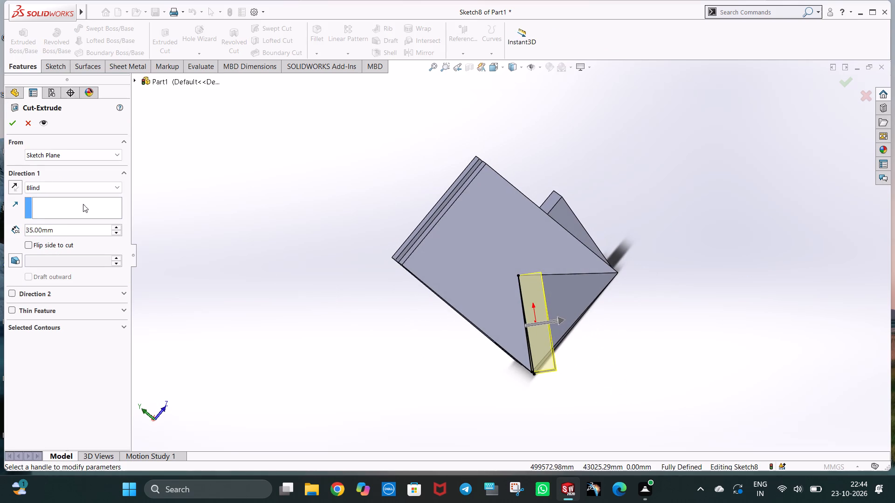
{"action": "left_click", "coordinate": [50, 185]}
{"action": "left_click", "coordinate": [56, 209]}
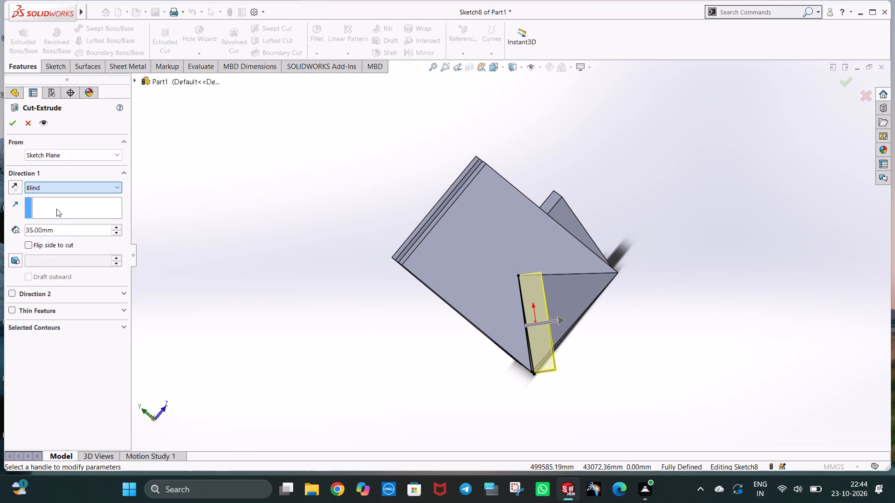
{"action": "middle_click_drag", "start_coordinate": [520, 359], "coordinate": [608, 380]}
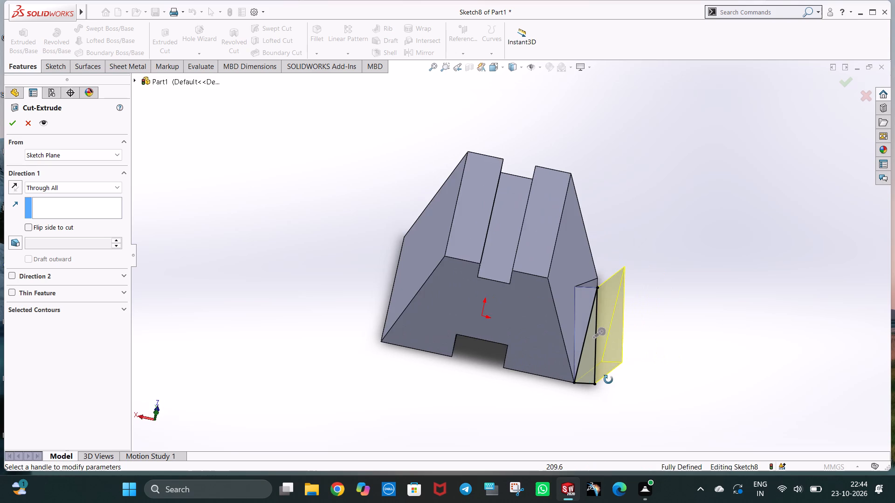
{"action": "middle_click_drag", "start_coordinate": [608, 380], "coordinate": [613, 394]}
{"action": "left_click", "coordinate": [9, 125]}
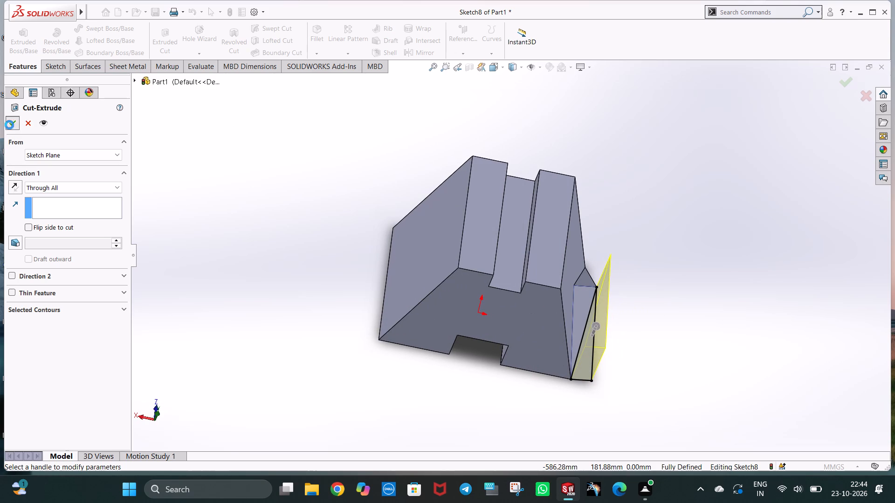
Sketch a triangle along the three edges of the block's front tapered face left by the first side cut, starting at its bottom inner corner.
{"action": "middle_click_drag", "start_coordinate": [621, 345], "coordinate": [490, 367]}
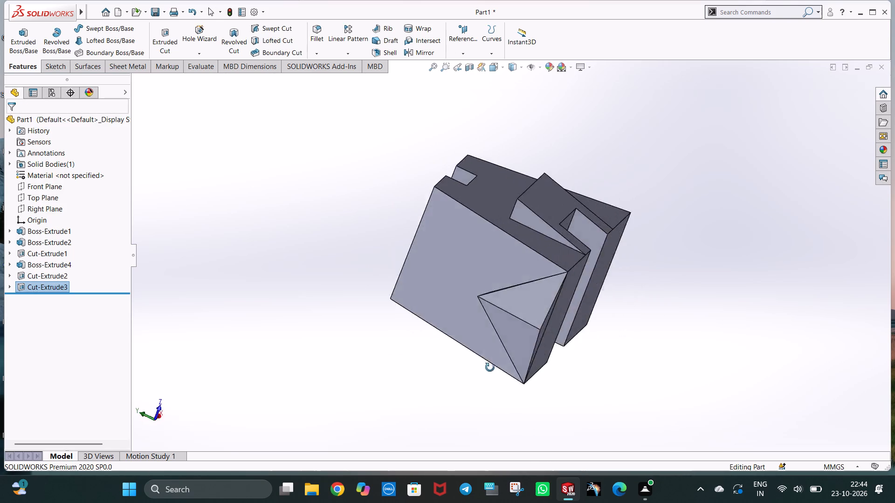
{"action": "middle_click_drag", "start_coordinate": [490, 367], "coordinate": [510, 380]}
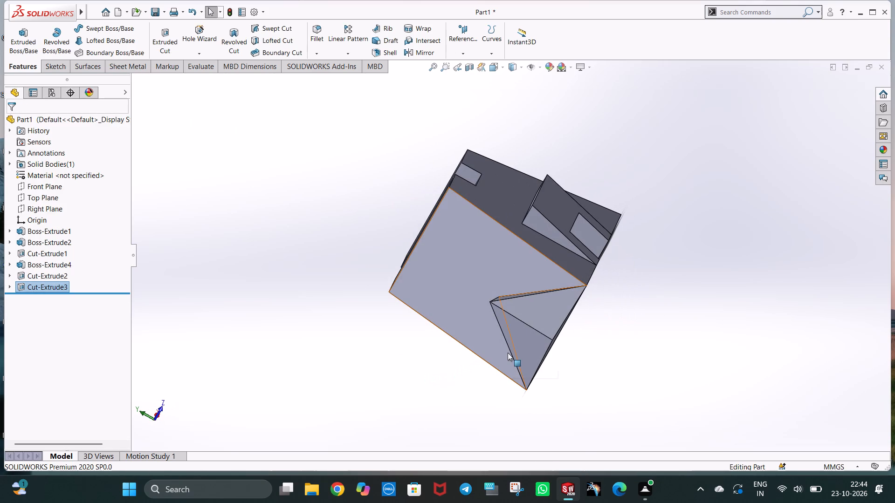
{"action": "key", "text": "ctrl+7"}
{"action": "key", "text": "ctrl+1"}
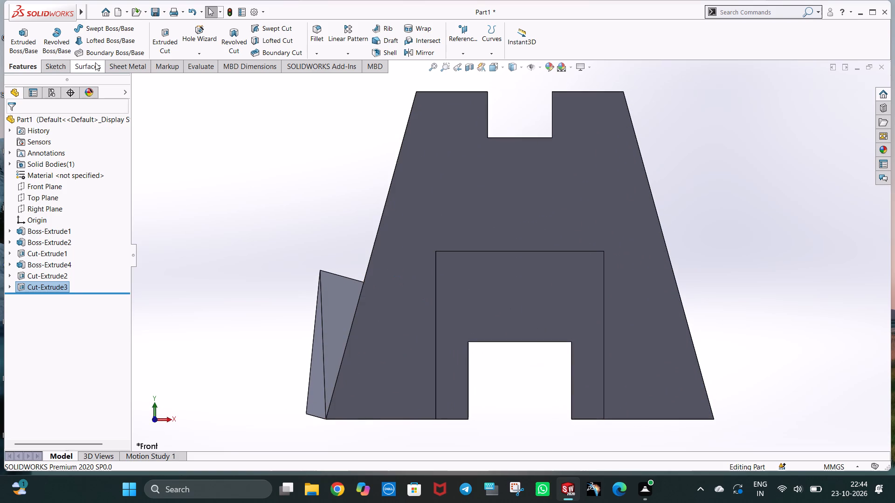
{"action": "right_click", "coordinate": [313, 375]}
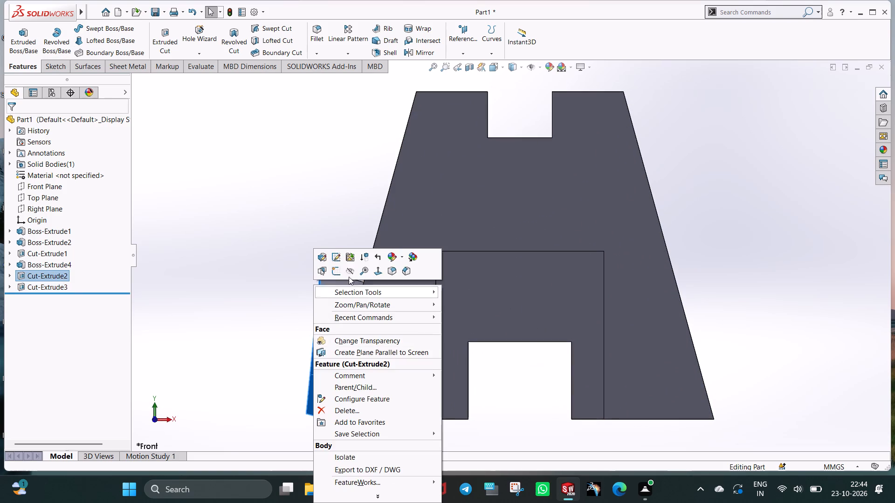
{"action": "left_click", "coordinate": [335, 272]}
{"action": "left_click", "coordinate": [90, 25]}
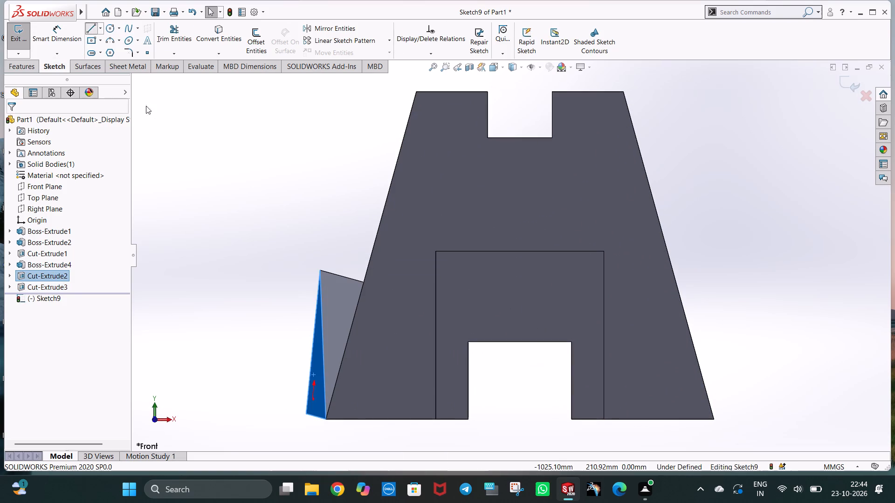
{"action": "left_click", "coordinate": [325, 420]}
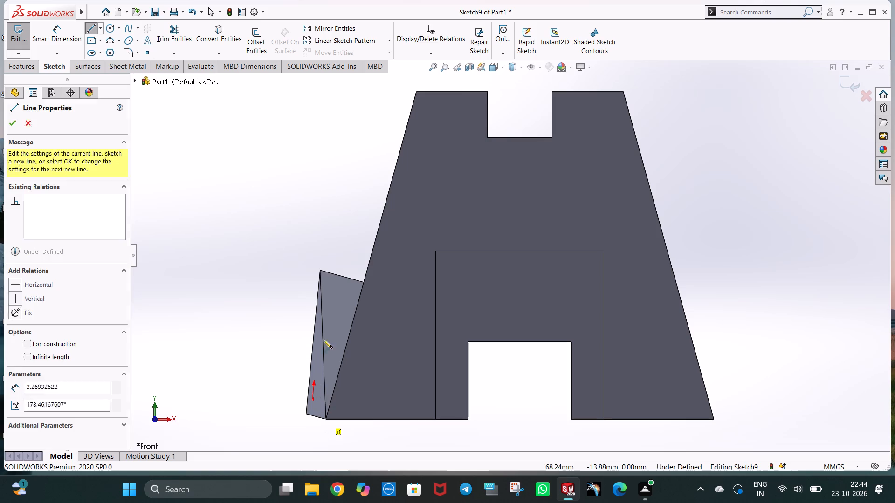
{"action": "left_click", "coordinate": [320, 271]}
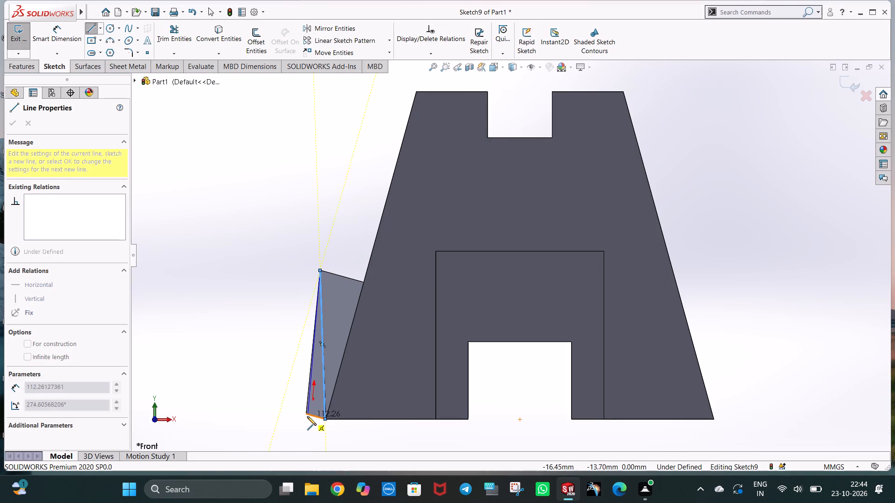
{"action": "left_click", "coordinate": [306, 414]}
{"action": "left_click", "coordinate": [324, 420]}
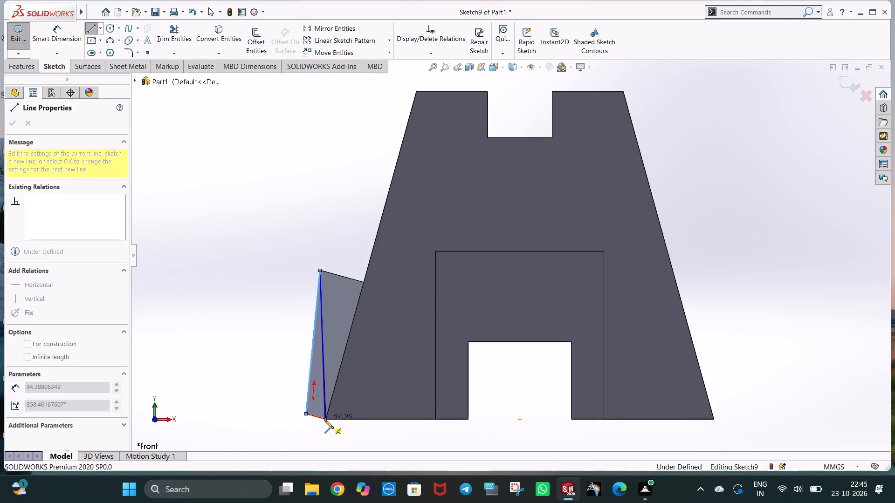
{"action": "key", "text": "Escape"}
{"action": "key", "text": "Escape"}
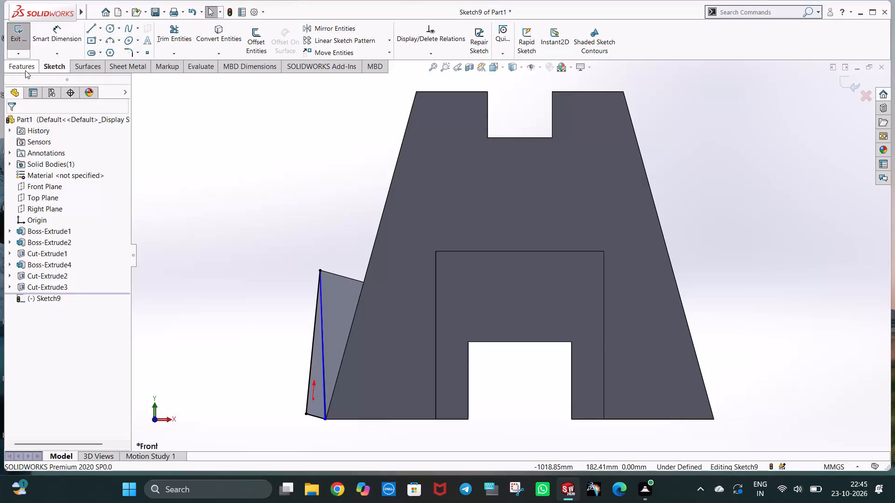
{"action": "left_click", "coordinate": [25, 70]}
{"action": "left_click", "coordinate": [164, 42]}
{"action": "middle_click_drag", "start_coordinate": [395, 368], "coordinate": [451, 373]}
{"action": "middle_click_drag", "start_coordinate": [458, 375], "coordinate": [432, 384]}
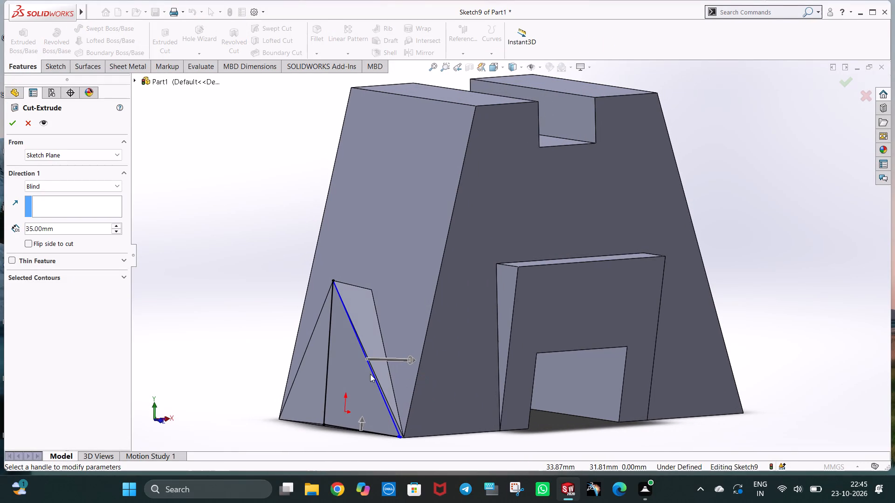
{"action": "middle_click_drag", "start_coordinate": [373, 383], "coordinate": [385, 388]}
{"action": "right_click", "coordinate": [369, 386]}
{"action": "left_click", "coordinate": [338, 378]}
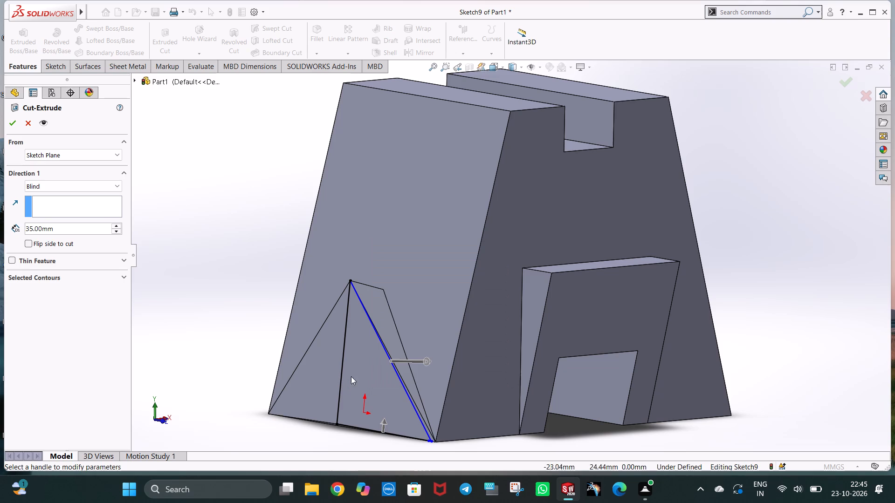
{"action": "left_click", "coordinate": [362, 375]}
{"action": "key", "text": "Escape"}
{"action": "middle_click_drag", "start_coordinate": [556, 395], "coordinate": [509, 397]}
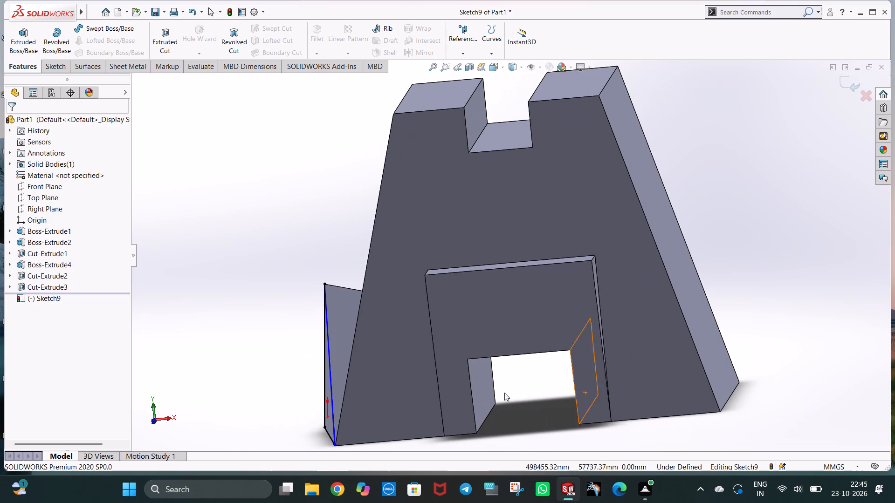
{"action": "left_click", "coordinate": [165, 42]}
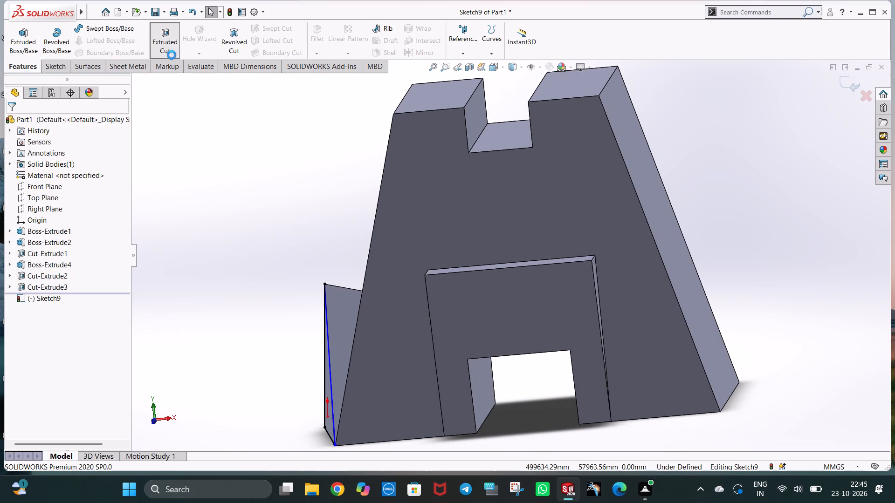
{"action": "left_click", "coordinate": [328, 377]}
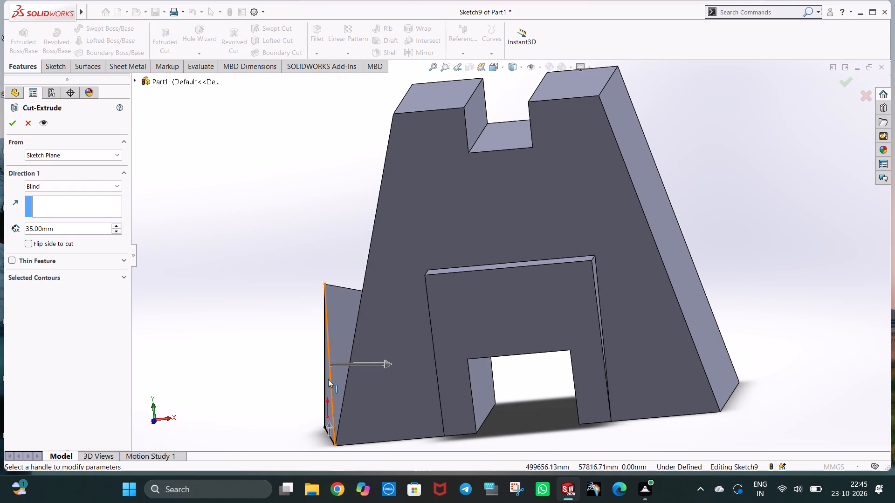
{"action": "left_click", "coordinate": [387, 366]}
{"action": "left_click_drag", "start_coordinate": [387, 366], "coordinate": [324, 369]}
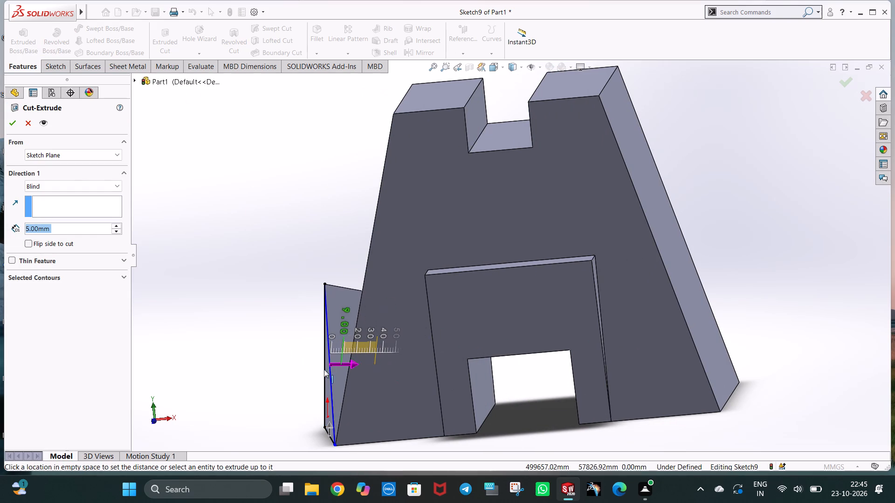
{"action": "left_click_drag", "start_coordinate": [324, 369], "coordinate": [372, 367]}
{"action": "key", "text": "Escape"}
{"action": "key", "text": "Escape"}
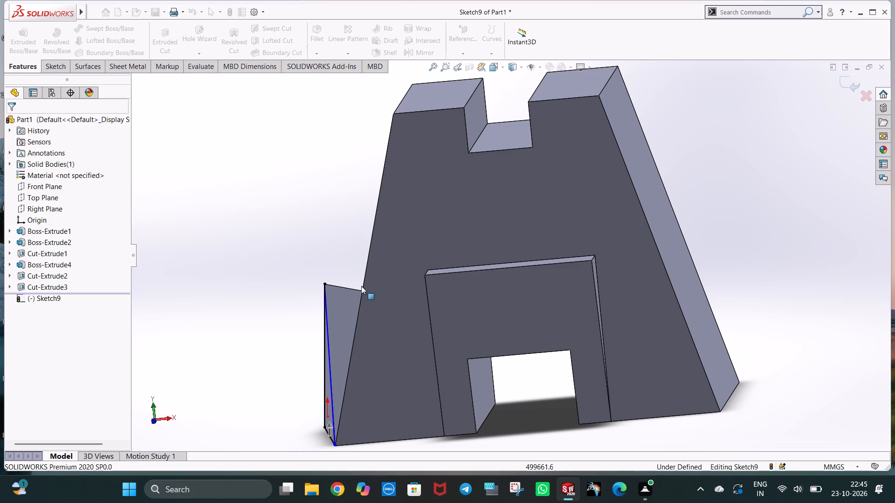
Examine the triangular side block and the triangle sketch on its front tapered face from above and from several angles.
{"action": "middle_click_drag", "start_coordinate": [300, 454], "coordinate": [378, 412]}
{"action": "middle_click_drag", "start_coordinate": [405, 379], "coordinate": [555, 347]}
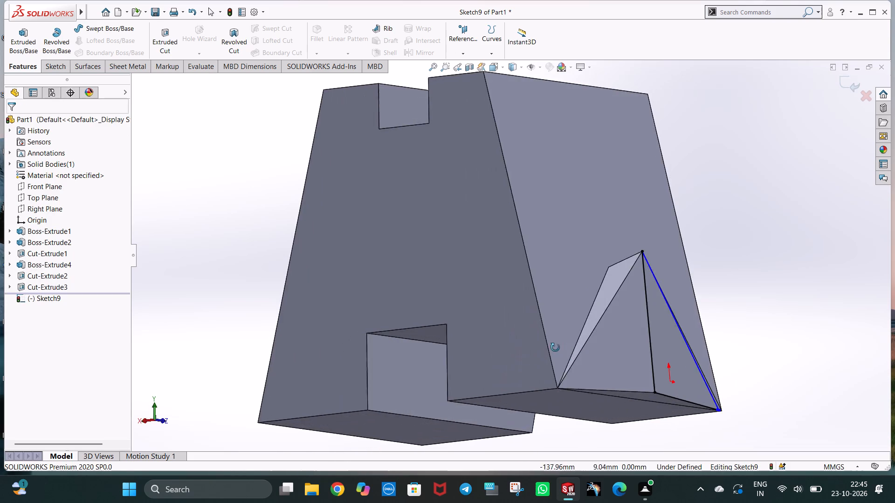
{"action": "middle_click_drag", "start_coordinate": [555, 347], "coordinate": [571, 383]}
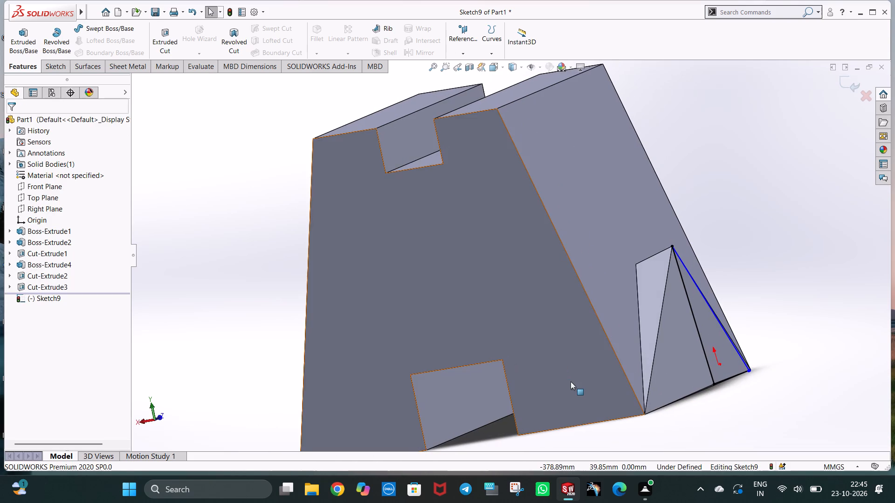
{"action": "key", "text": "ctrl+5"}
{"action": "key", "text": "Escape"}
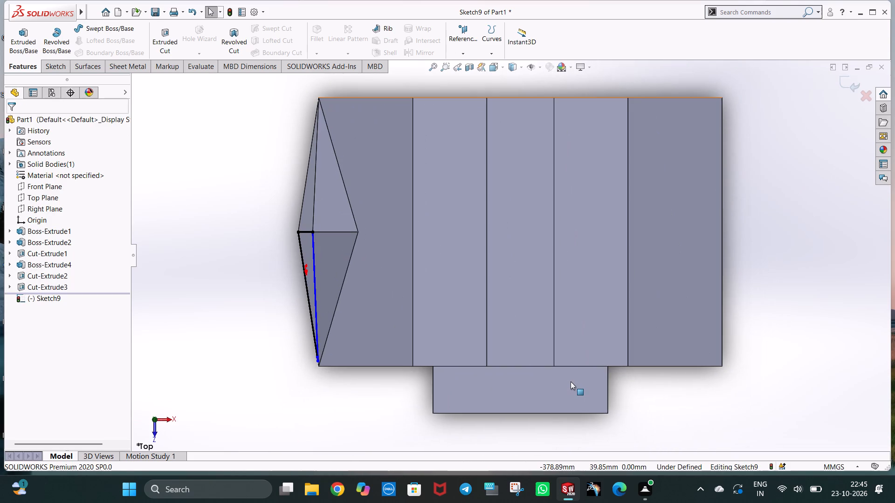
{"action": "left_click", "coordinate": [265, 274]}
{"action": "middle_click_drag", "start_coordinate": [355, 325], "coordinate": [386, 351]}
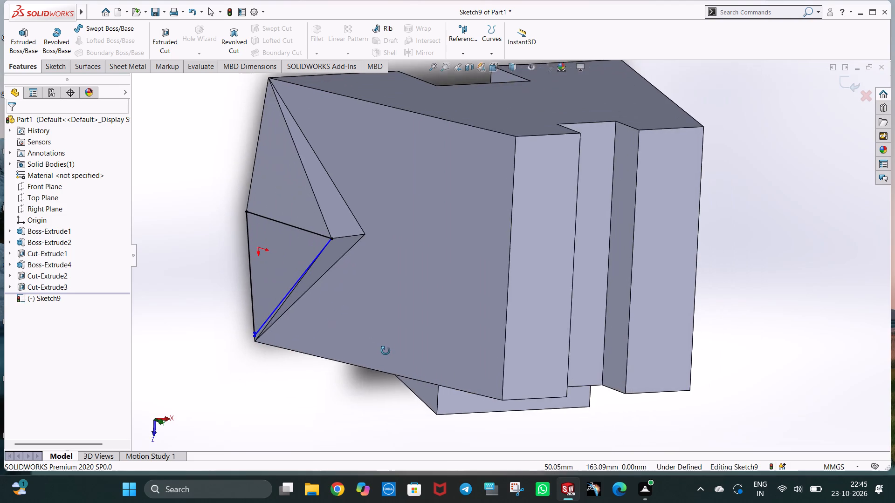
{"action": "middle_click_drag", "start_coordinate": [386, 351], "coordinate": [343, 327]}
{"action": "key", "text": "ctrl+5"}
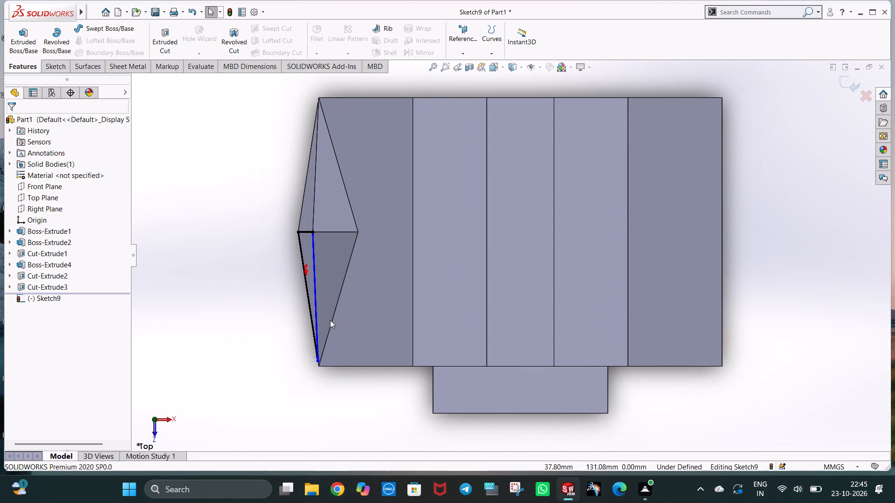
{"action": "middle_click_drag", "start_coordinate": [365, 262], "coordinate": [391, 306]}
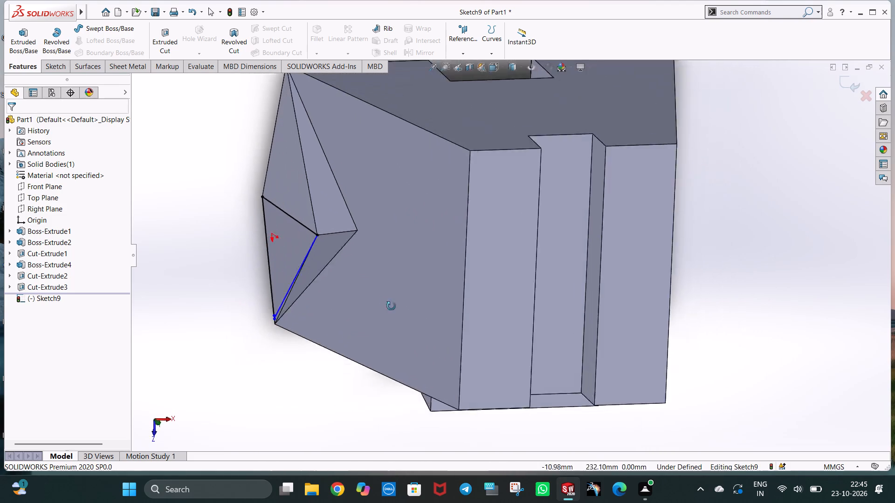
{"action": "middle_click_drag", "start_coordinate": [391, 306], "coordinate": [373, 253]}
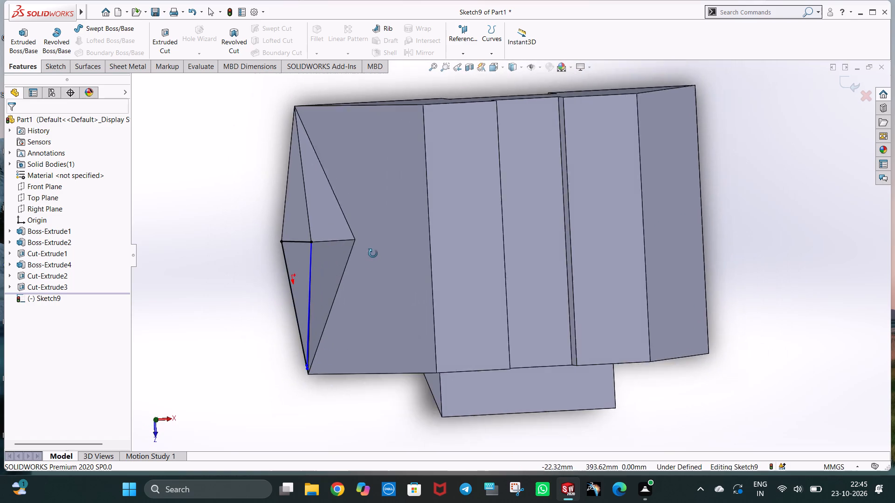
{"action": "middle_click_drag", "start_coordinate": [373, 253], "coordinate": [359, 229]}
{"action": "key", "text": "ctrl+5"}
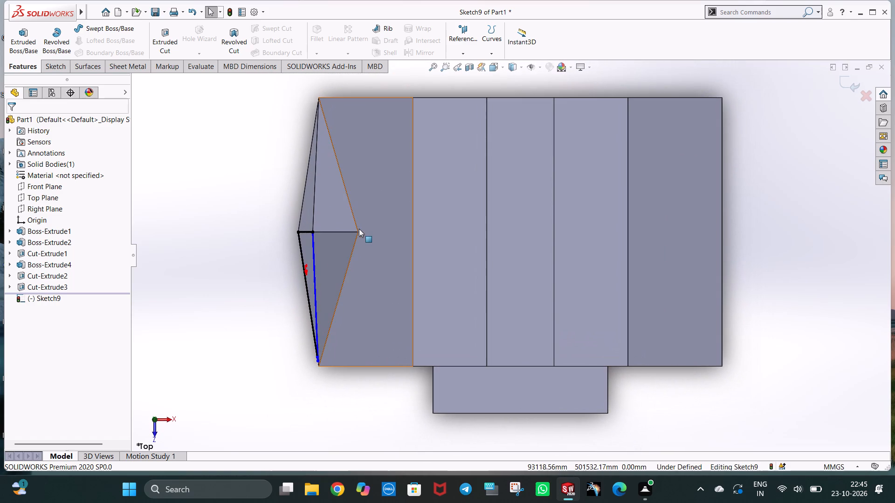
{"action": "middle_click_drag", "start_coordinate": [389, 263], "coordinate": [367, 248]}
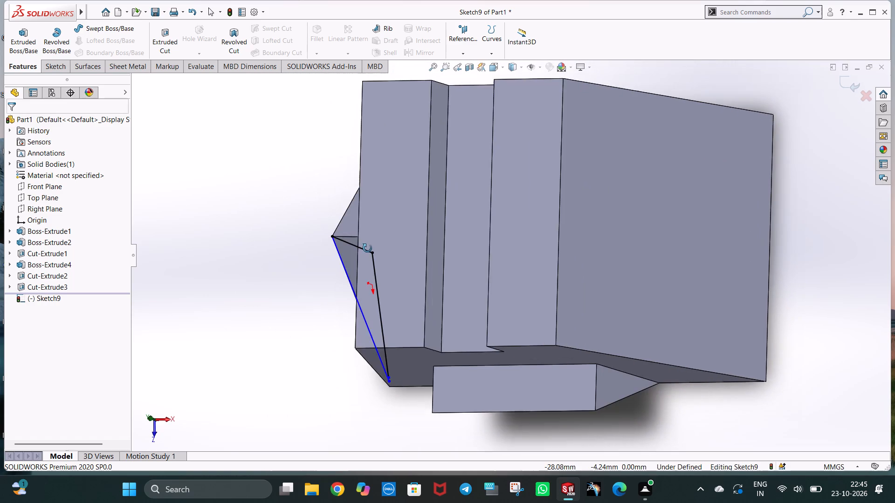
{"action": "middle_click_drag", "start_coordinate": [367, 248], "coordinate": [551, 306]}
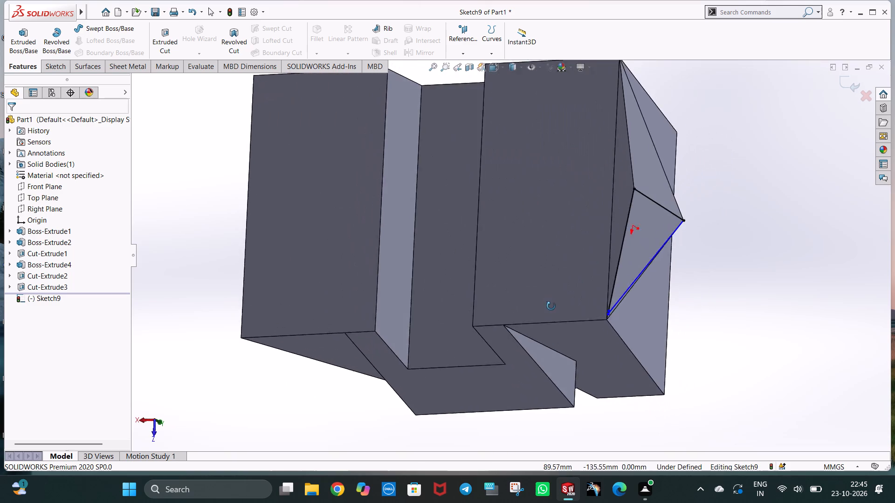
{"action": "middle_click_drag", "start_coordinate": [551, 306], "coordinate": [388, 334]}
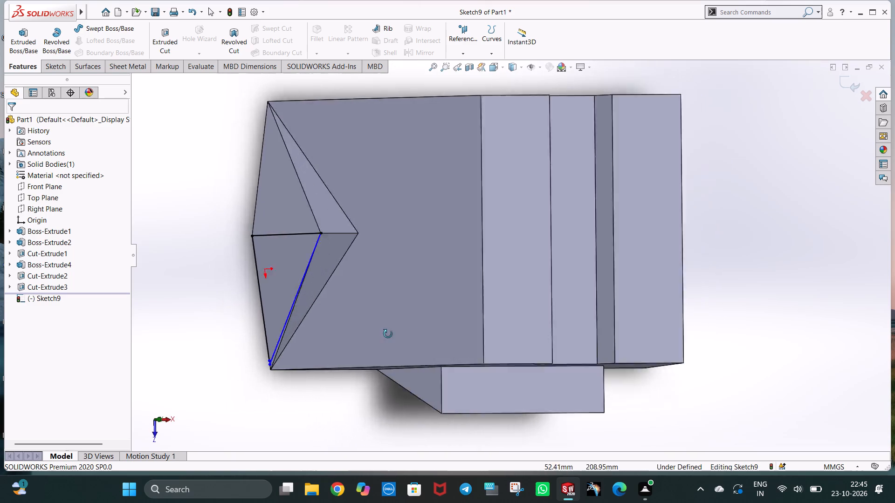
{"action": "middle_click_drag", "start_coordinate": [388, 334], "coordinate": [392, 338]}
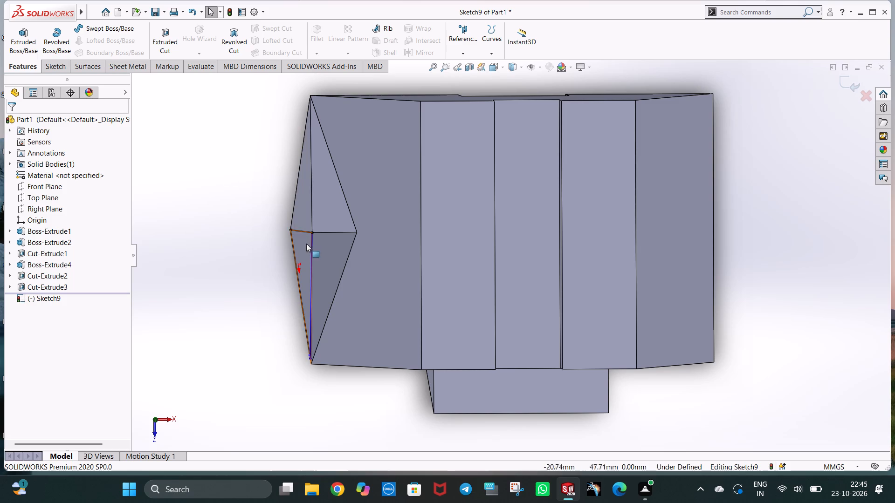
Delete all the lines of the triangle sketch on the side block's front tapered face, leaving the sketch empty.
{"action": "left_click", "coordinate": [306, 231]}
{"action": "key", "text": "Delete"}
{"action": "left_click", "coordinate": [311, 255]}
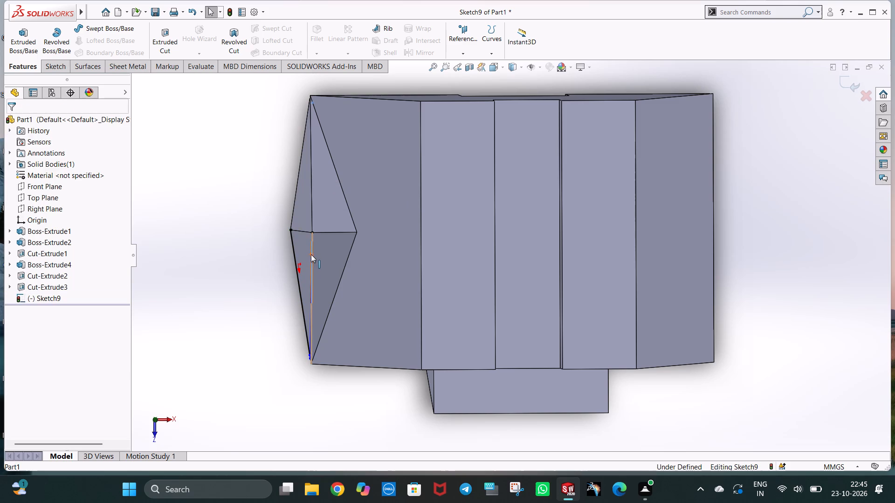
{"action": "key", "text": "Delete"}
{"action": "left_click", "coordinate": [296, 254]}
{"action": "left_click", "coordinate": [275, 276]}
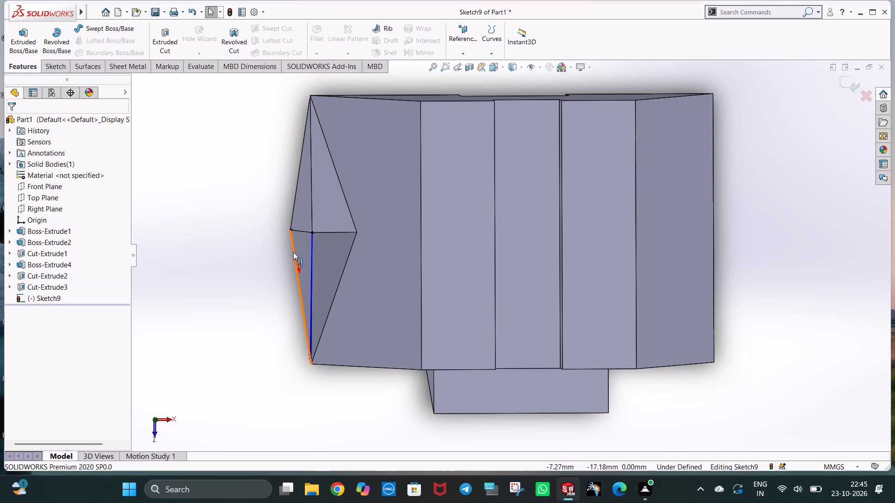
{"action": "left_click", "coordinate": [295, 248]}
{"action": "left_click", "coordinate": [279, 261]}
{"action": "left_click", "coordinate": [293, 252]}
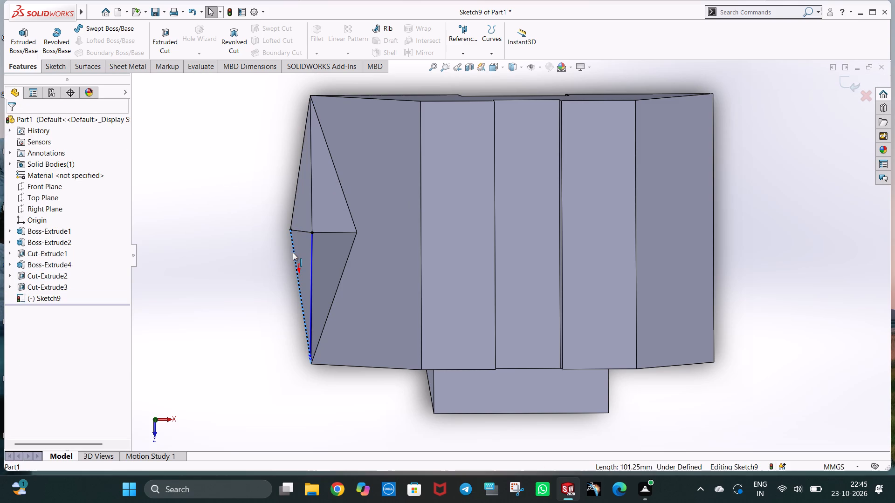
{"action": "key", "text": "Delete"}
{"action": "left_click", "coordinate": [306, 401]}
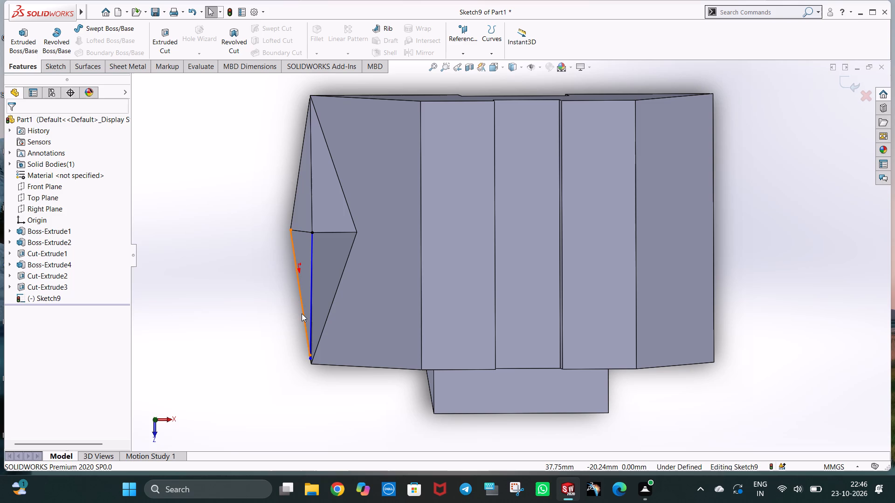
{"action": "left_click", "coordinate": [303, 311]}
{"action": "key", "text": "Delete"}
{"action": "left_click", "coordinate": [270, 369]}
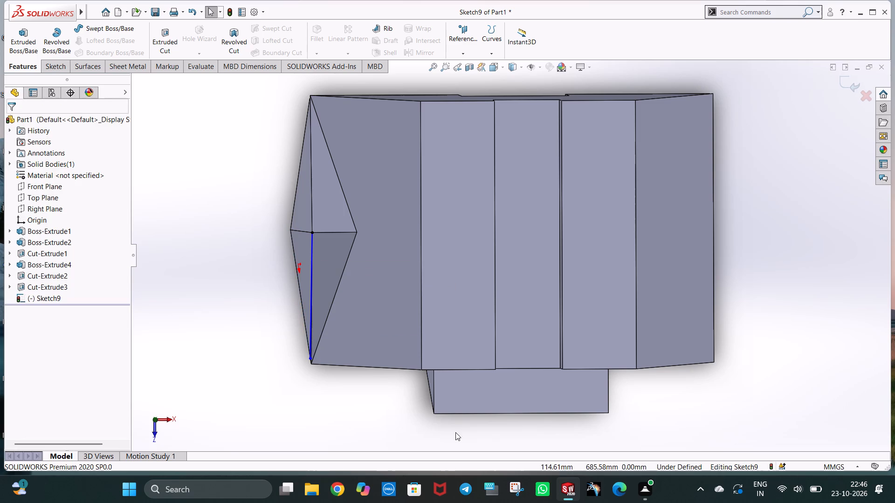
{"action": "left_click", "coordinate": [311, 276]}
{"action": "key", "text": "Delete"}
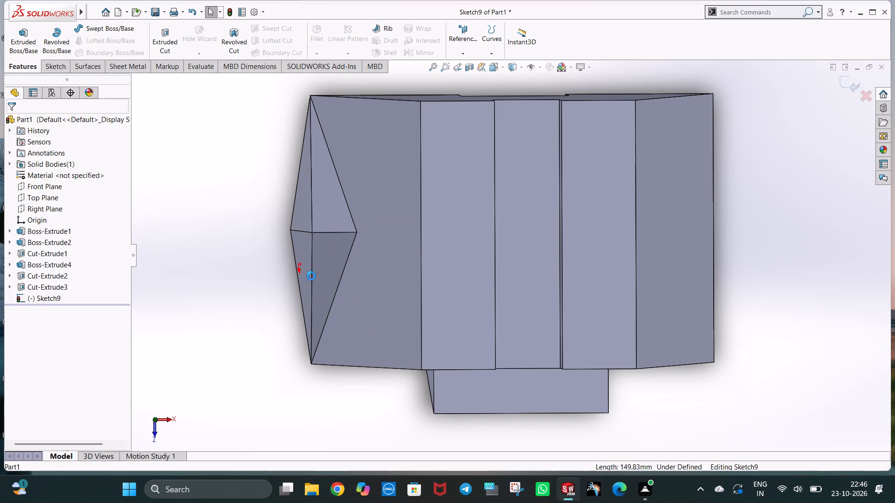
{"action": "left_click", "coordinate": [243, 364]}
Examine the triangular side block's tapered faces and bottom edges in the right, left, front, top and bottom views and at oblique angles.
{"action": "middle_click_drag", "start_coordinate": [472, 468], "coordinate": [503, 368]}
{"action": "middle_click_drag", "start_coordinate": [514, 353], "coordinate": [469, 329]}
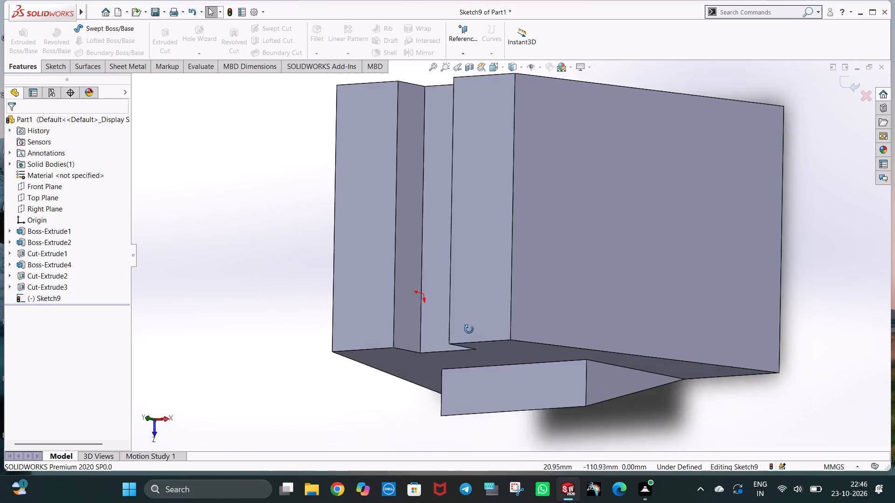
{"action": "middle_click_drag", "start_coordinate": [469, 329], "coordinate": [593, 254]}
{"action": "middle_click_drag", "start_coordinate": [545, 279], "coordinate": [578, 333]}
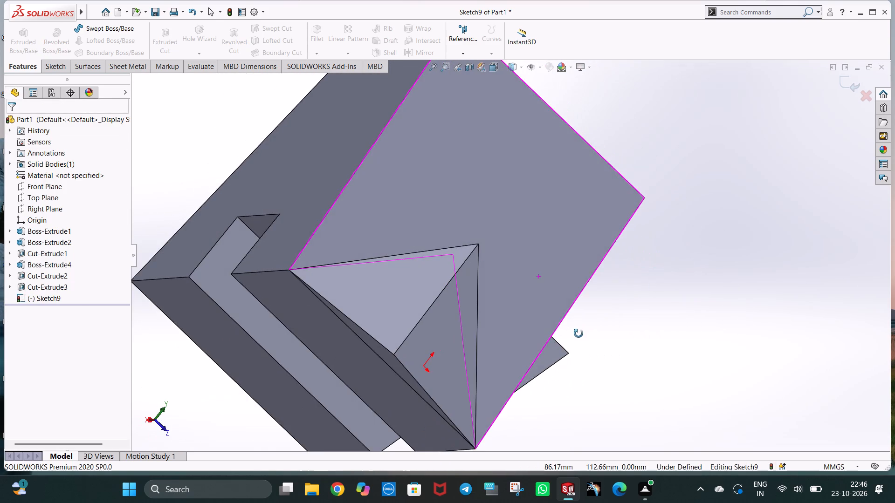
{"action": "middle_click_drag", "start_coordinate": [578, 333], "coordinate": [621, 375]}
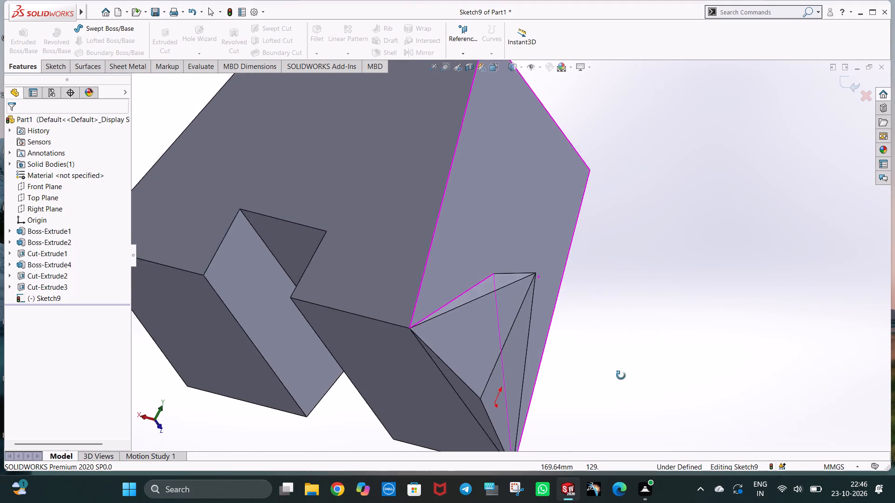
{"action": "middle_click_drag", "start_coordinate": [621, 375], "coordinate": [643, 296]}
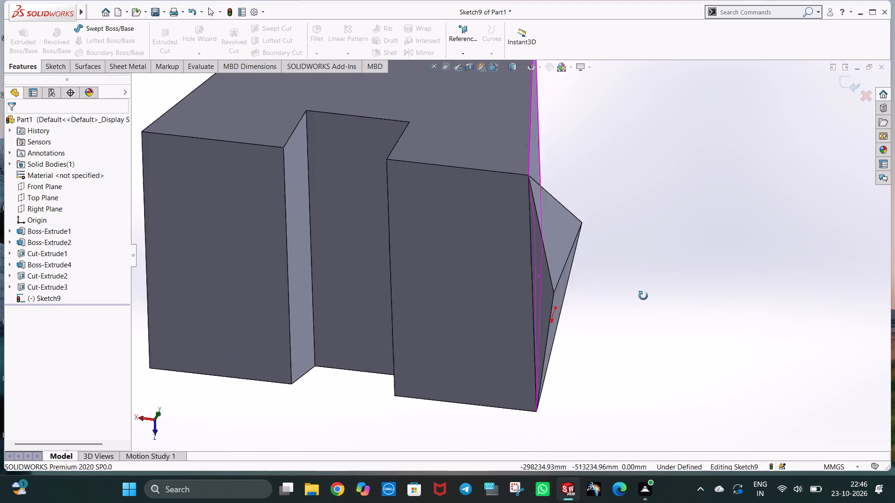
{"action": "middle_click_drag", "start_coordinate": [643, 296], "coordinate": [654, 283]}
{"action": "key", "text": "ctrl+4"}
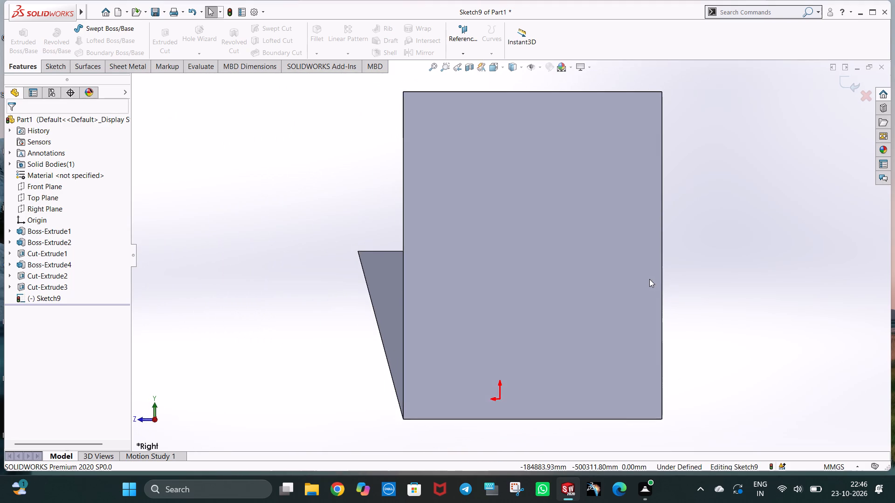
{"action": "key", "text": "ctrl+3"}
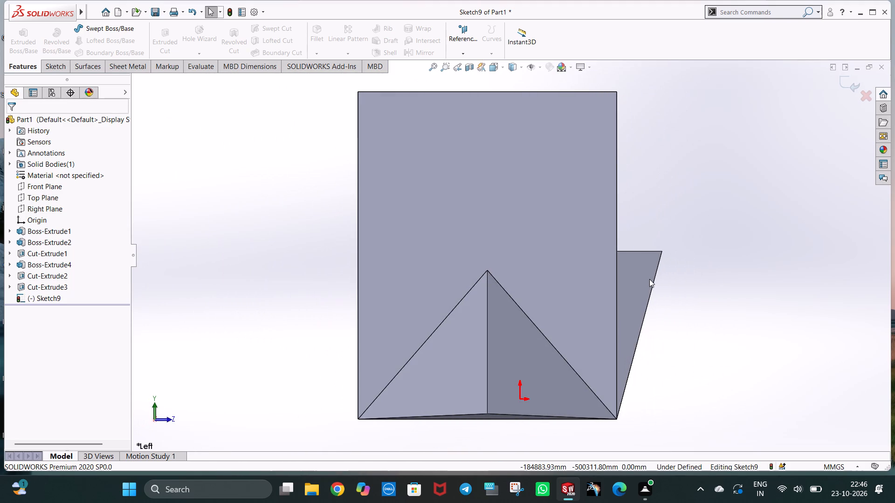
{"action": "key", "text": "ctrl+1"}
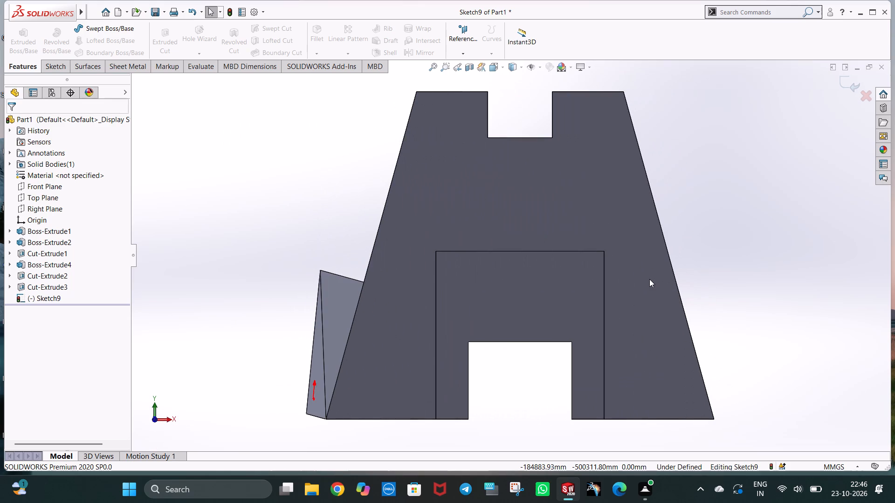
{"action": "key", "text": "ctrl+5"}
{"action": "key", "text": "ctrl+6"}
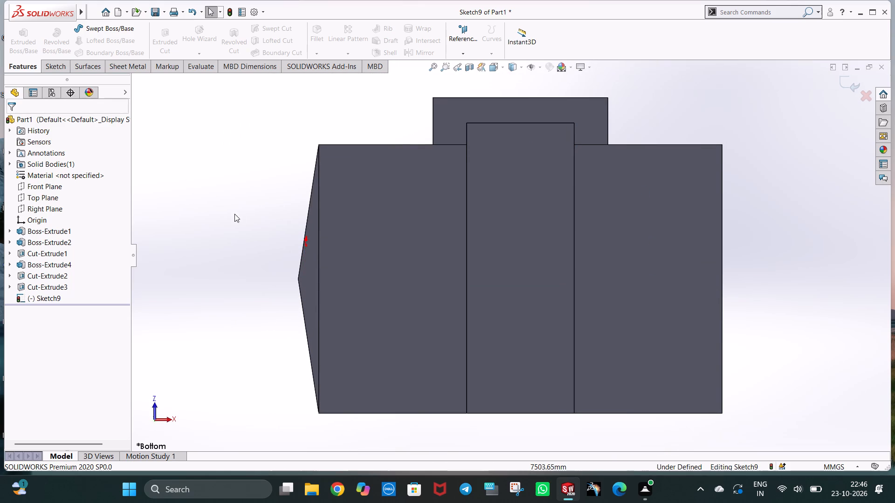
{"action": "middle_click_drag", "start_coordinate": [318, 276], "coordinate": [333, 306]}
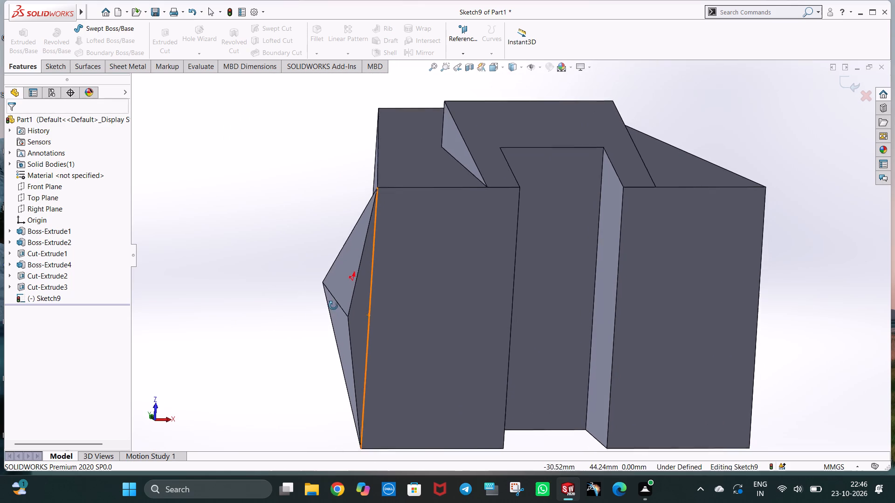
{"action": "middle_click_drag", "start_coordinate": [333, 306], "coordinate": [381, 312]}
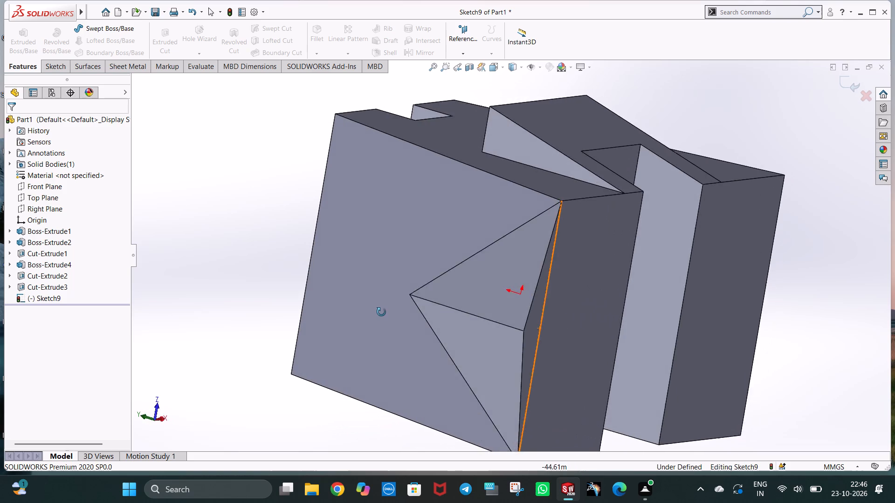
{"action": "middle_click_drag", "start_coordinate": [381, 312], "coordinate": [326, 340]}
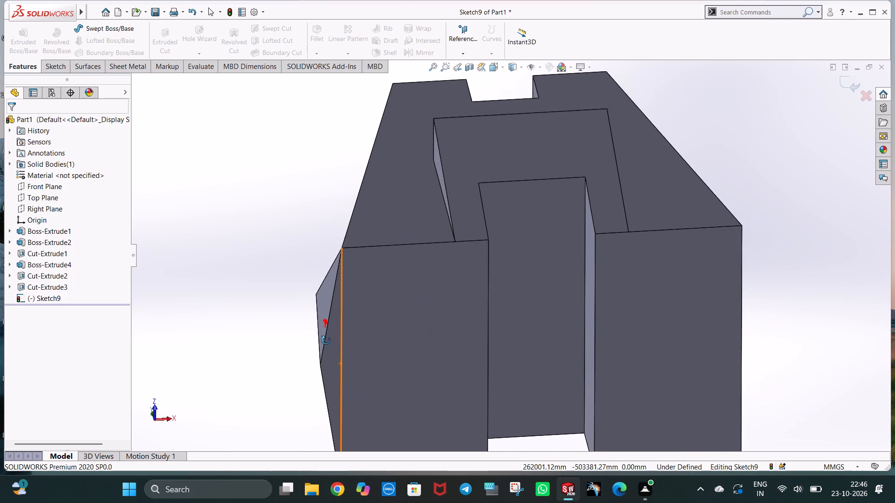
{"action": "middle_click_drag", "start_coordinate": [326, 340], "coordinate": [324, 283]}
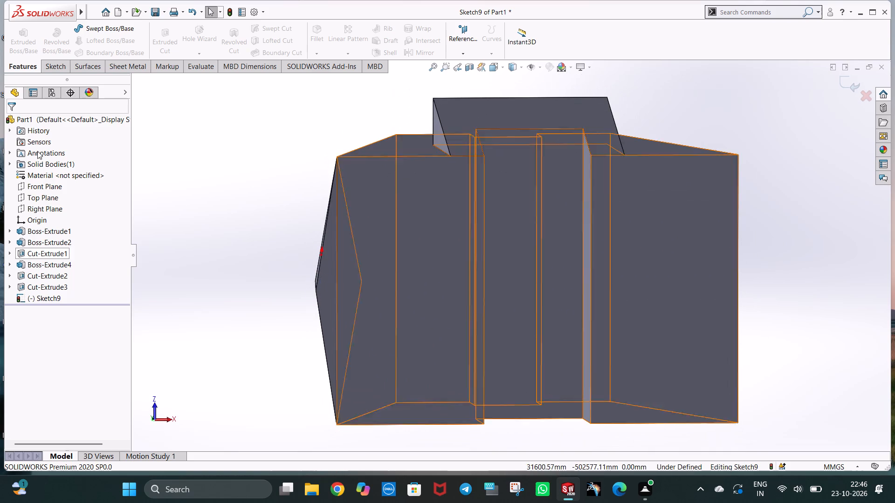
Close the empty sketch on the side block's front tapered face, returning to part editing.
{"action": "right_click", "coordinate": [324, 279]}
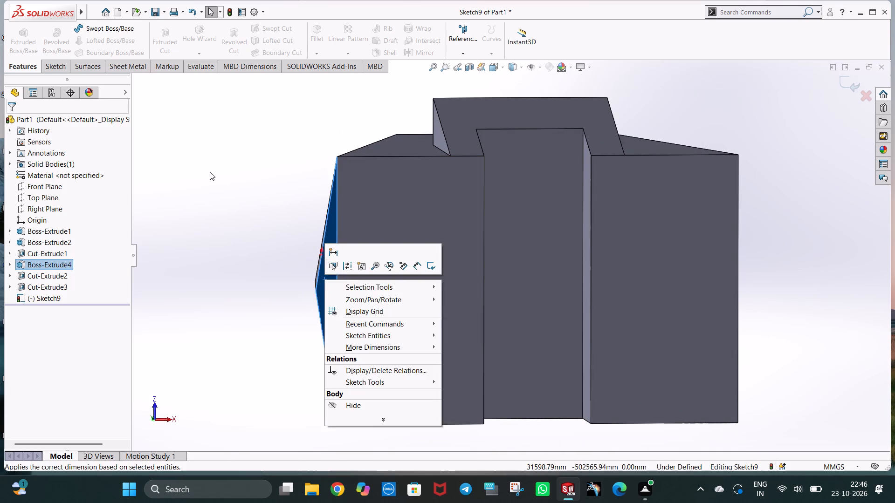
{"action": "left_click", "coordinate": [210, 172]}
{"action": "key", "text": "Escape"}
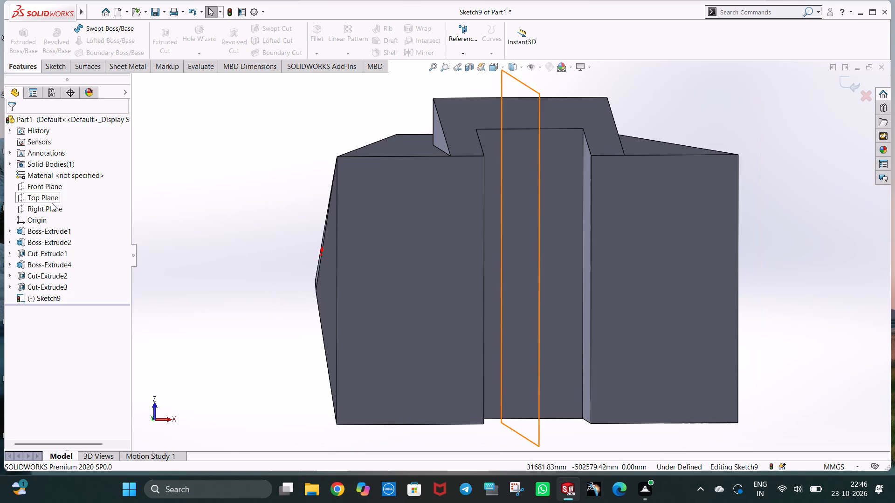
{"action": "left_click", "coordinate": [52, 197]}
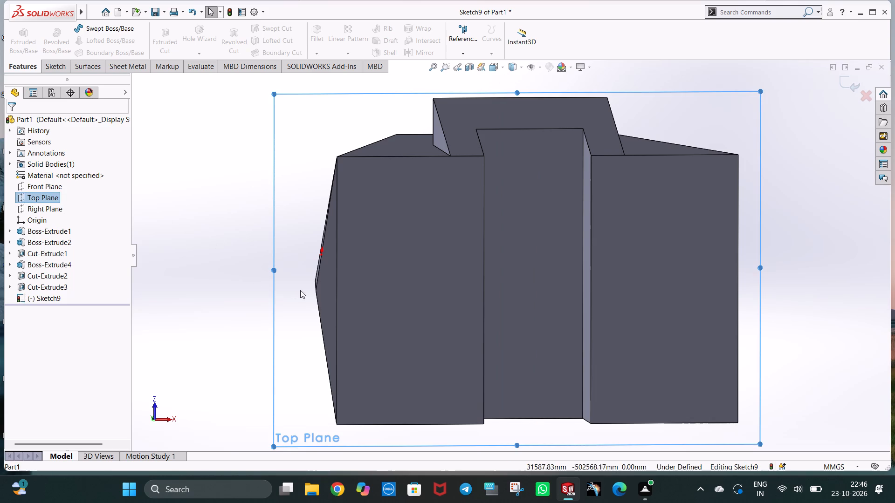
{"action": "right_click", "coordinate": [324, 288]}
{"action": "left_click", "coordinate": [224, 193]}
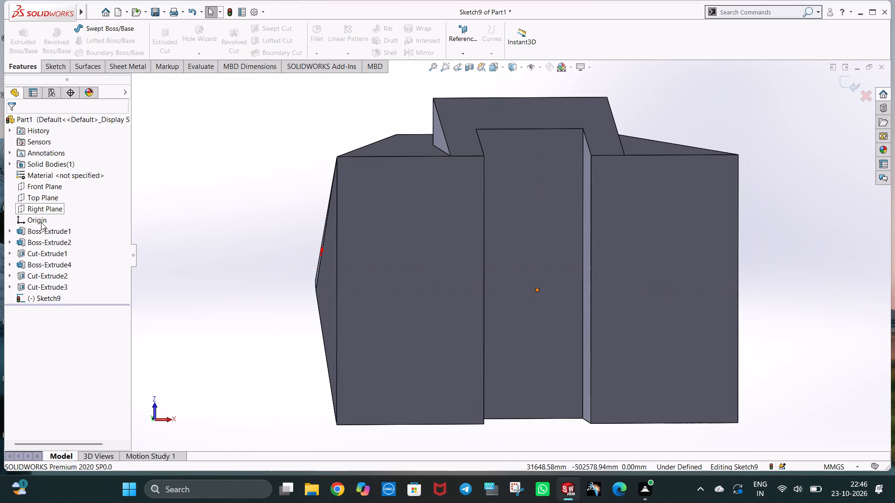
{"action": "left_click", "coordinate": [48, 199]}
{"action": "left_click", "coordinate": [56, 189]}
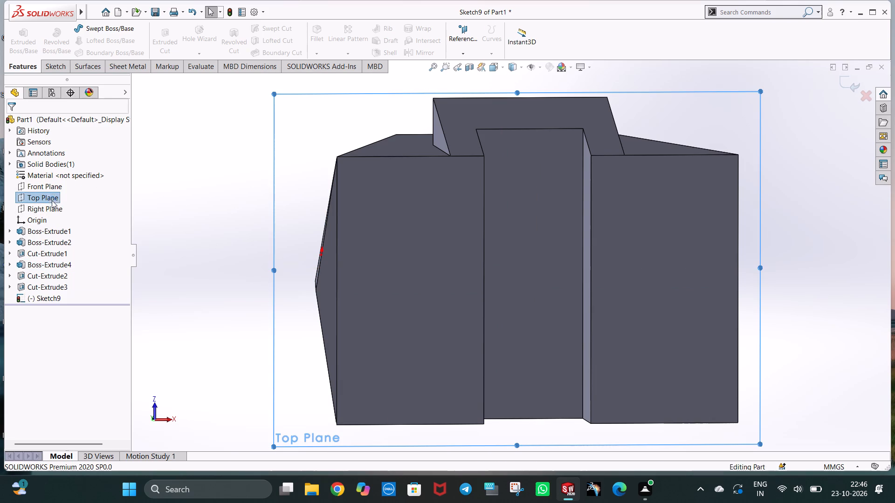
{"action": "left_click", "coordinate": [51, 199]}
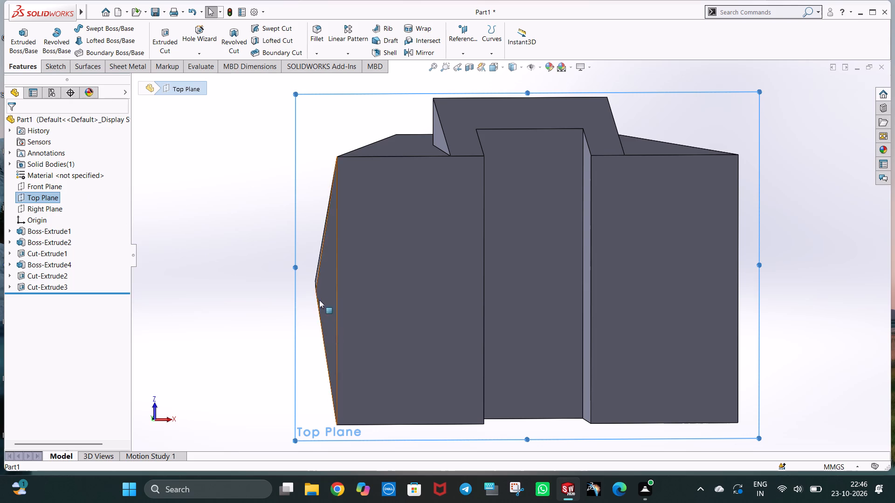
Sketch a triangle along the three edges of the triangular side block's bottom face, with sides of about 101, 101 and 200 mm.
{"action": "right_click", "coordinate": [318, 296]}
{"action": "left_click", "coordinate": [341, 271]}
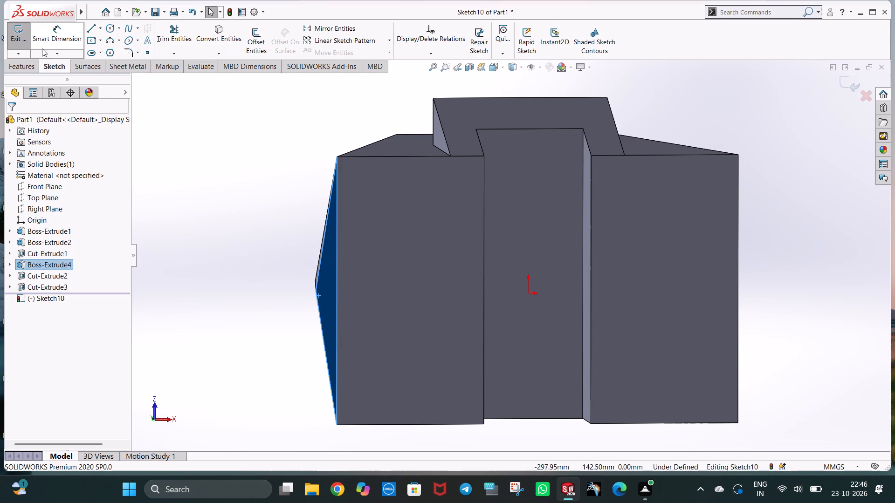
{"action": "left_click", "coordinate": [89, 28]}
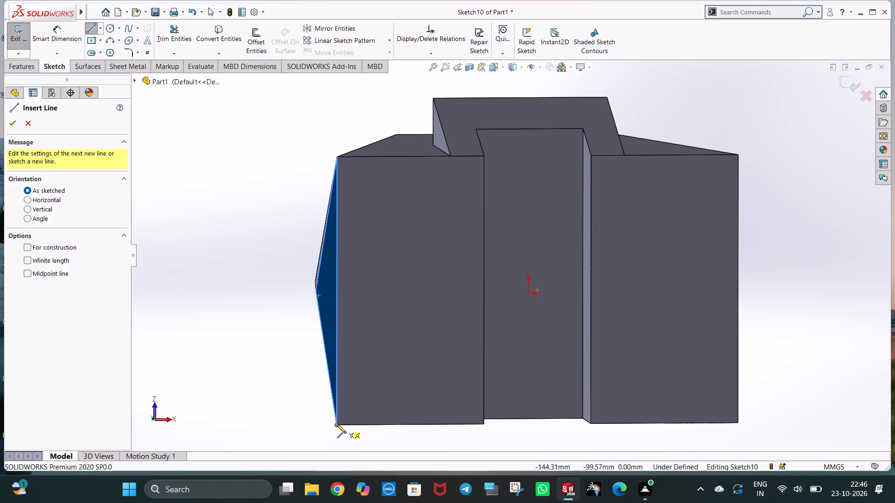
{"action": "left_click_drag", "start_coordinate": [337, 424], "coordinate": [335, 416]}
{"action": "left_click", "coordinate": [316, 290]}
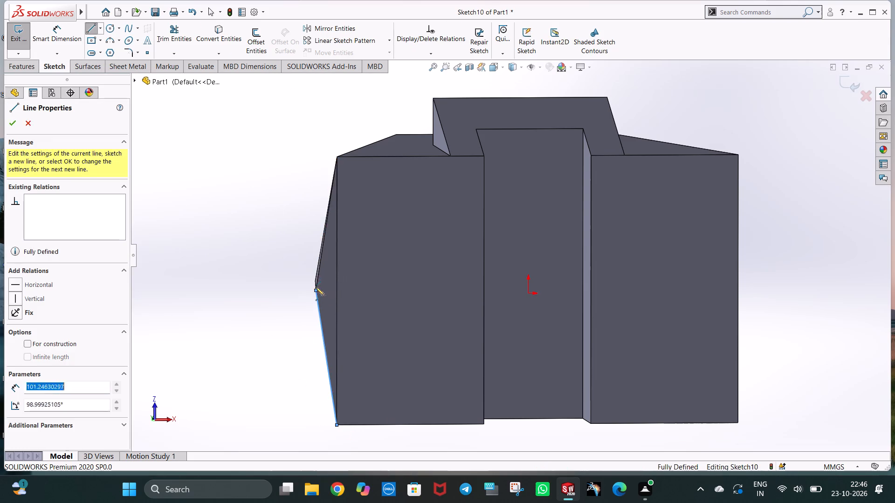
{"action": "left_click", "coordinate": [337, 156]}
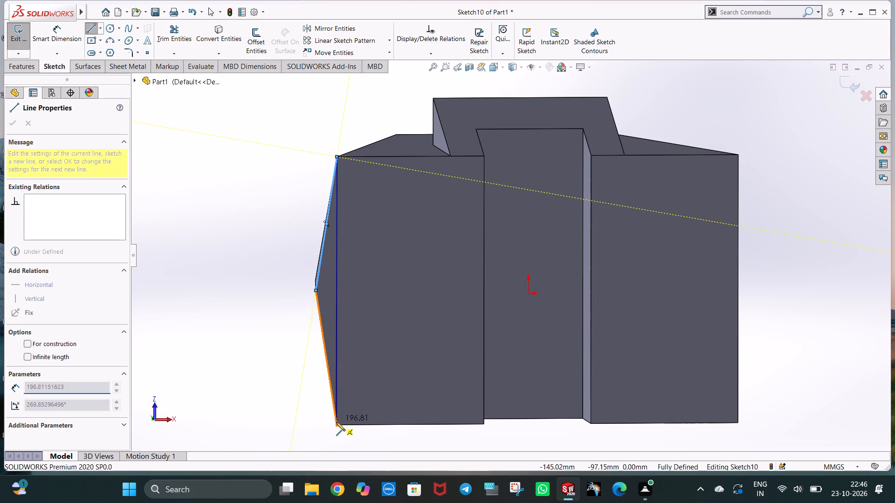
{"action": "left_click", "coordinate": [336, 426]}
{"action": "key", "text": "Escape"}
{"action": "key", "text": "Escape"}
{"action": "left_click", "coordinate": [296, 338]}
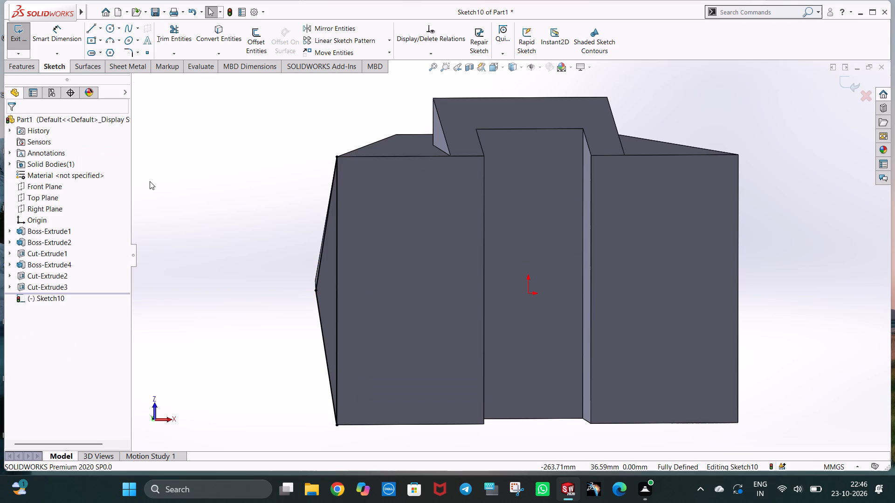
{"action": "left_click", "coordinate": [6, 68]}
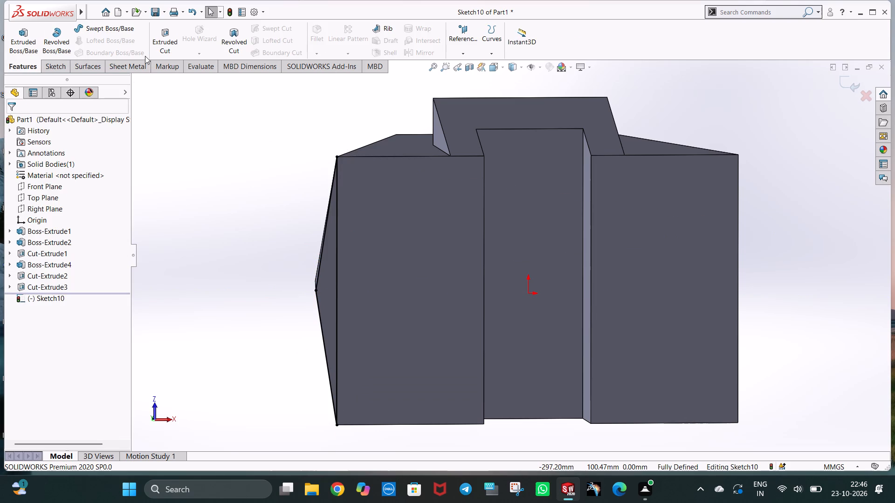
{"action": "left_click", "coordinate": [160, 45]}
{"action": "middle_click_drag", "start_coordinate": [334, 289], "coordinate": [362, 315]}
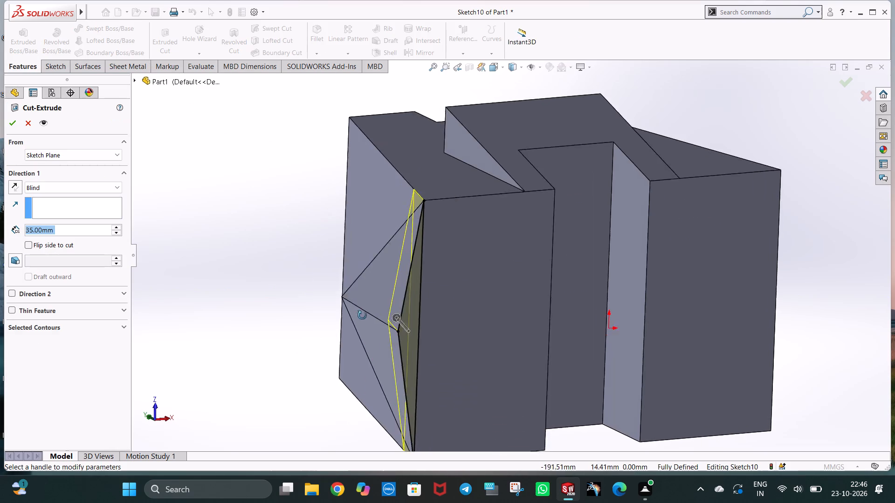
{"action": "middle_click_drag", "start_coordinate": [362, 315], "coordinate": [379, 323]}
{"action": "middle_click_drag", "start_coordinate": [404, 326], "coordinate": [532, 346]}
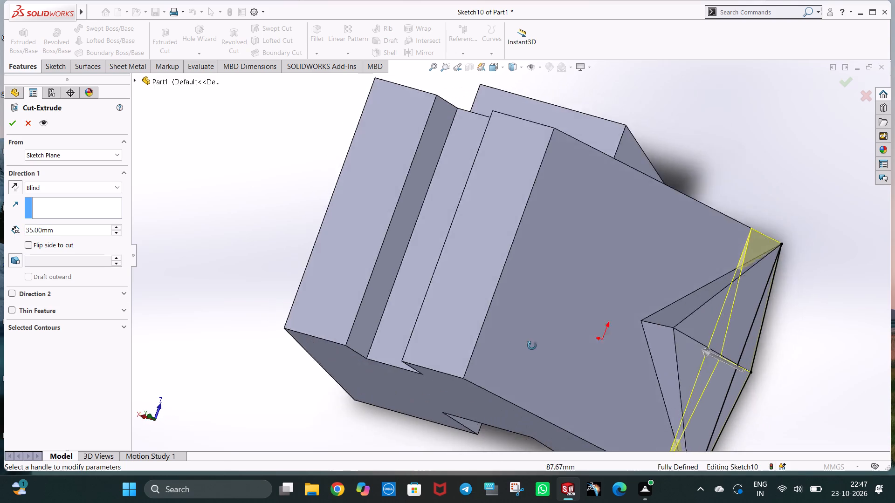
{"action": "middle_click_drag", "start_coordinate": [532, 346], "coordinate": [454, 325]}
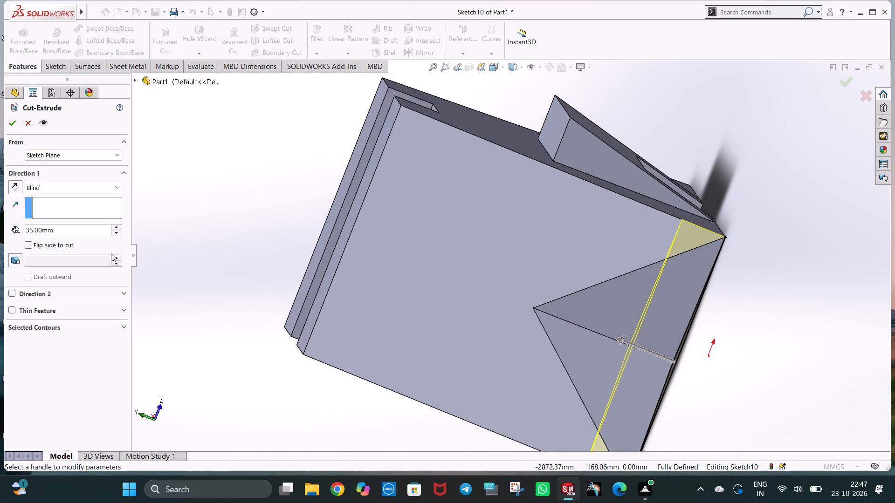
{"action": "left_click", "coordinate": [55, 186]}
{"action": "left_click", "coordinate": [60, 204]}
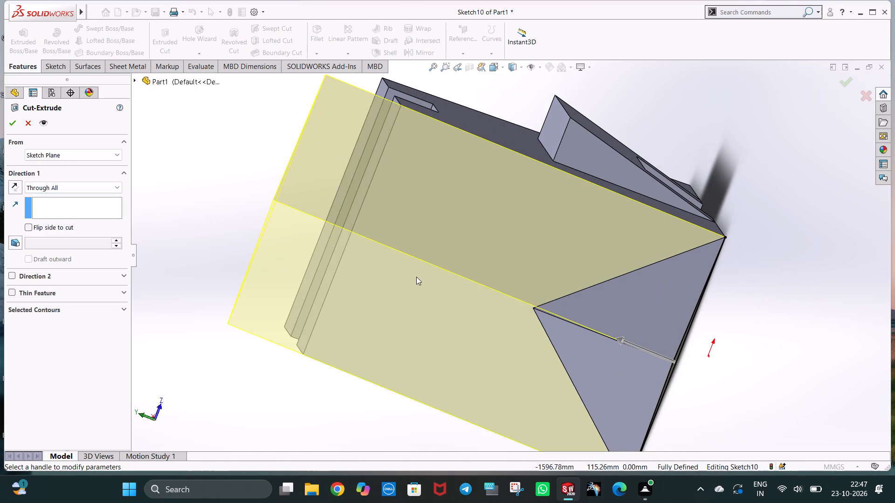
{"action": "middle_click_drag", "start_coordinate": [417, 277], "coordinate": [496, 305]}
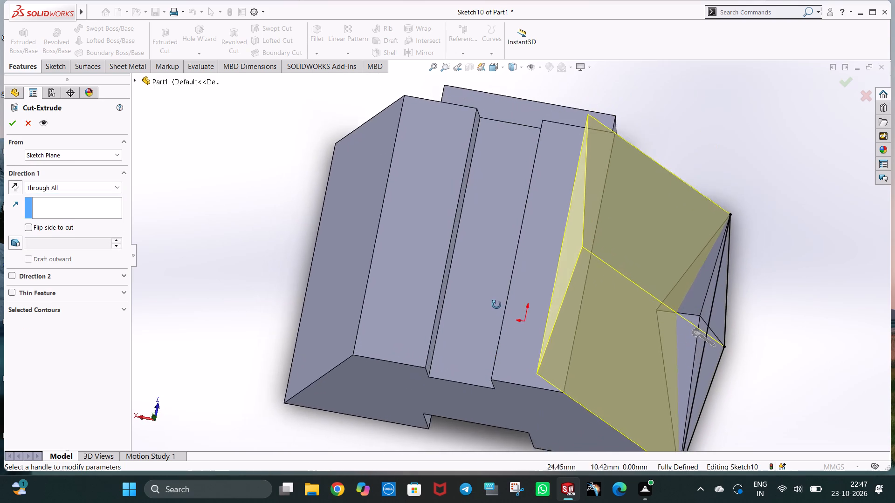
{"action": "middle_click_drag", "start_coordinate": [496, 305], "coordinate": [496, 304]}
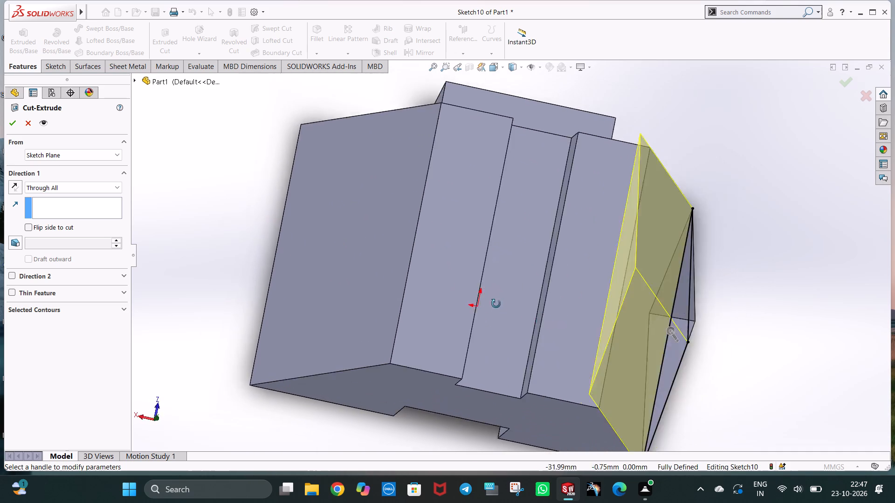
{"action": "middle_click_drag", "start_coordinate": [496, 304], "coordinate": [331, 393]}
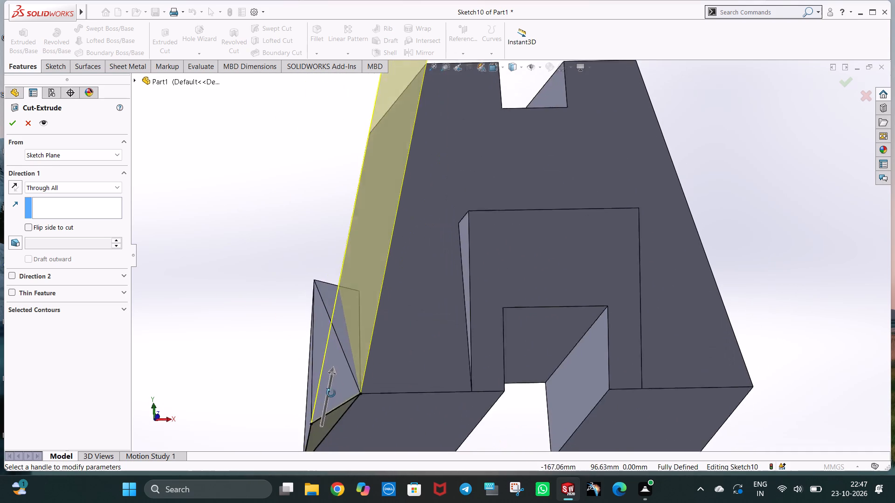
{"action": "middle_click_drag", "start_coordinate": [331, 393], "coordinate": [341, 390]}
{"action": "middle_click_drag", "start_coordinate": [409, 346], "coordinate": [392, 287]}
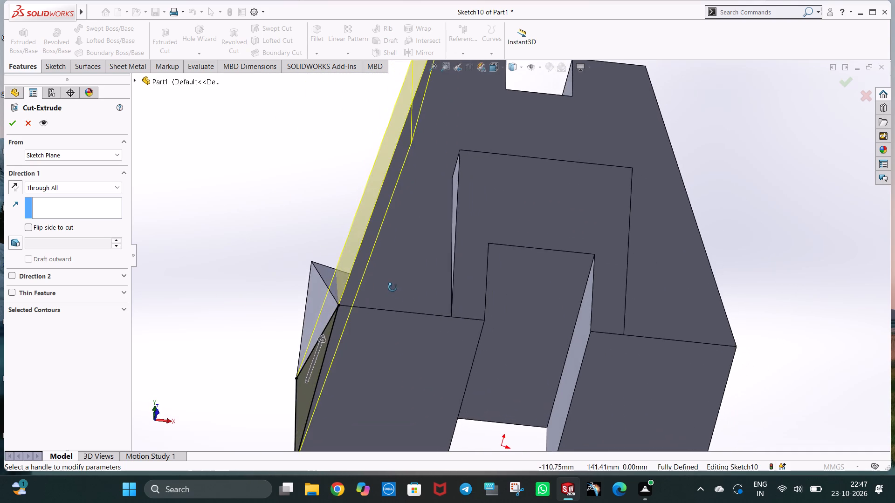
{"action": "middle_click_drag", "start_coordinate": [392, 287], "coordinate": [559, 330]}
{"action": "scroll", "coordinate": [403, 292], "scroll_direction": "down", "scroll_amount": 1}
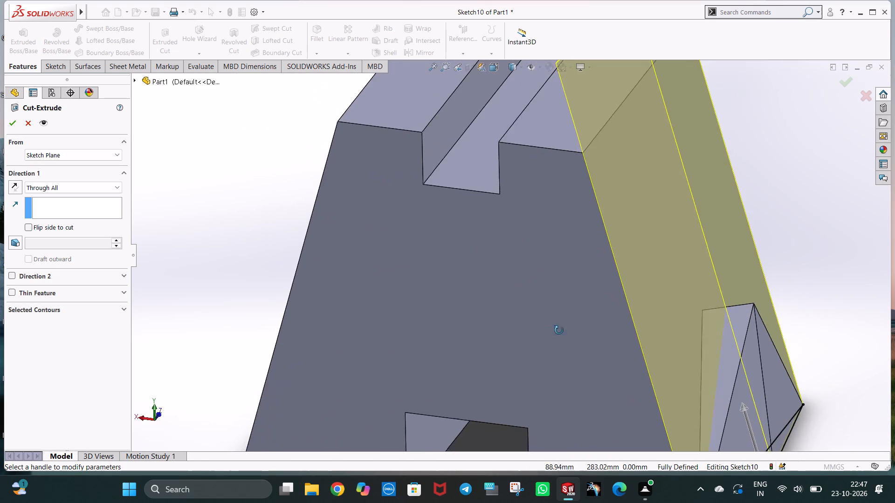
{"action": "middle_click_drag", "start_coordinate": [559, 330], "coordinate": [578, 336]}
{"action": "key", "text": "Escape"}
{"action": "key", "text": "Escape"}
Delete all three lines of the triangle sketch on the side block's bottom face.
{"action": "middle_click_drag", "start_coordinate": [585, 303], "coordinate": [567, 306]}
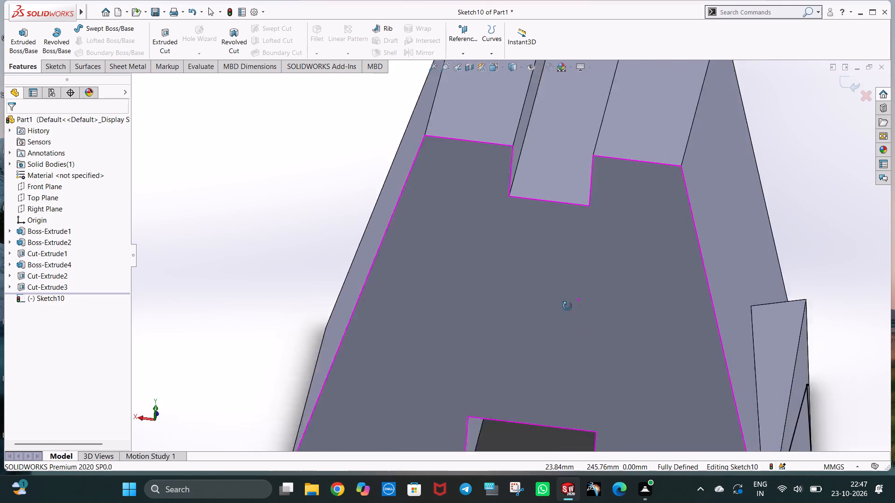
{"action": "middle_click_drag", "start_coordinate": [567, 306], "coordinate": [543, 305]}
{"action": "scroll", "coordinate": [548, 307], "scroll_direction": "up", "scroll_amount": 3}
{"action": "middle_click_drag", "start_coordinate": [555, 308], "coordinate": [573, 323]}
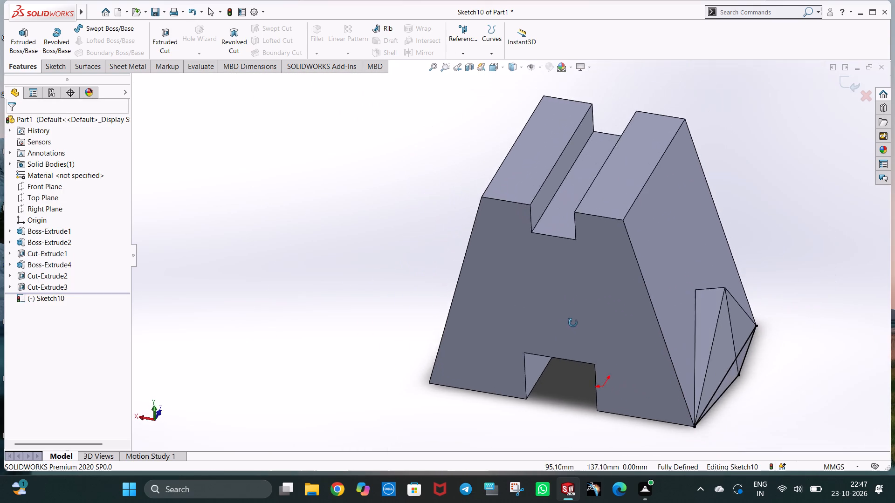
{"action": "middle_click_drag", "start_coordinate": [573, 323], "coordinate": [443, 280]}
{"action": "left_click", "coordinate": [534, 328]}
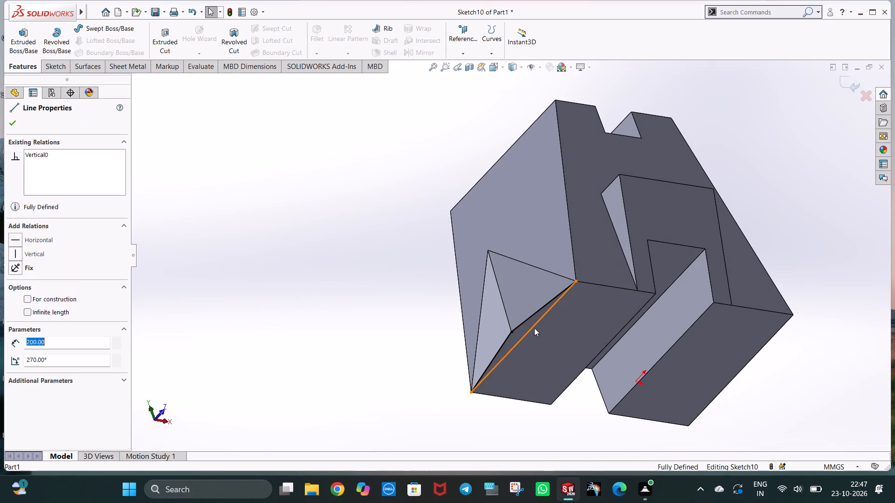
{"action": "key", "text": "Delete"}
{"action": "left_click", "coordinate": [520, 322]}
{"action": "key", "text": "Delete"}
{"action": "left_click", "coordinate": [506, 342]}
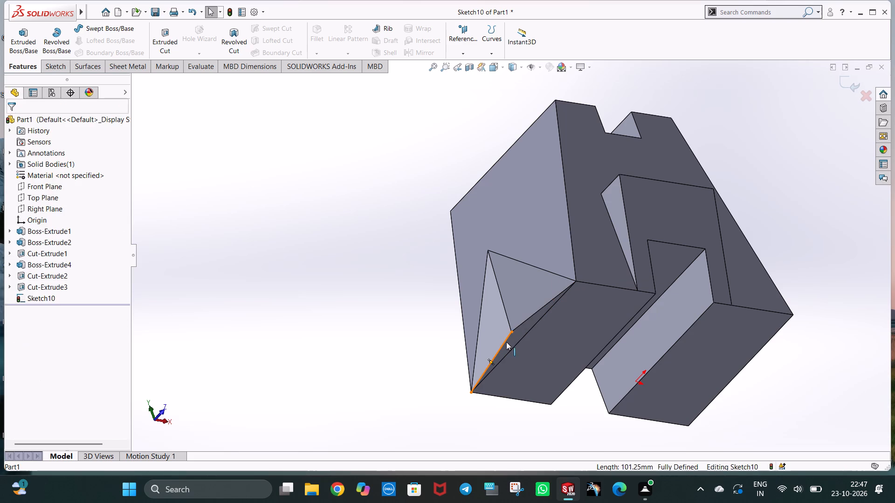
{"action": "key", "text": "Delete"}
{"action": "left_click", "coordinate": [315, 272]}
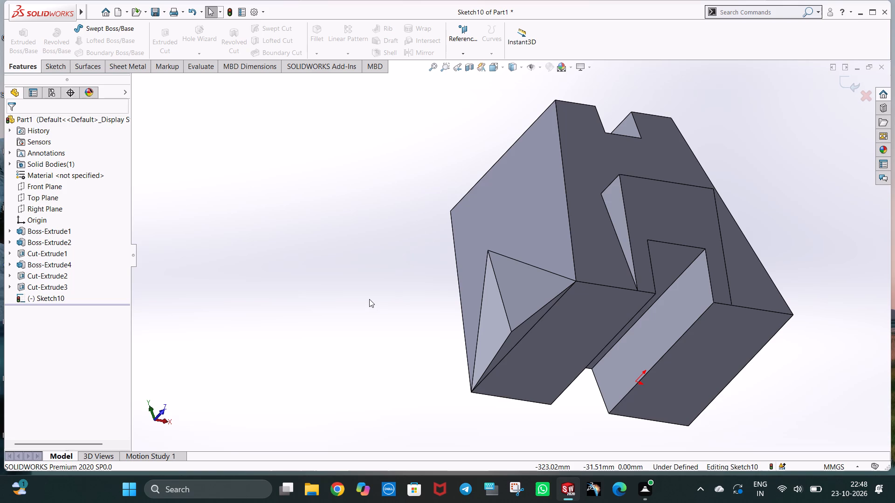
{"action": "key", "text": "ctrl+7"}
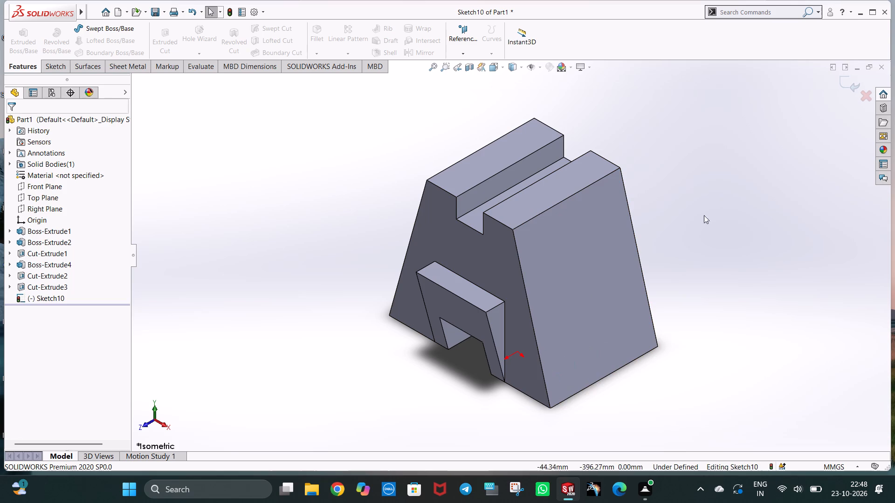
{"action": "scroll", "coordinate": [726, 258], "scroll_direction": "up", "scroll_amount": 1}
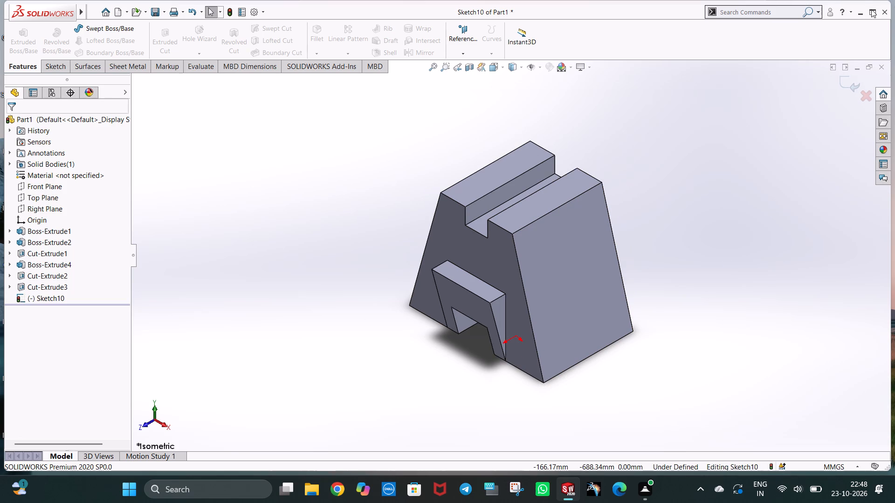
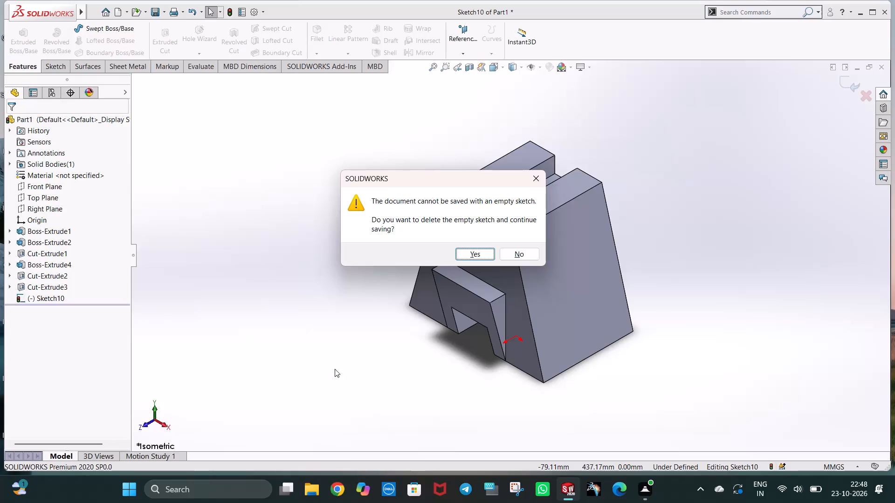
Save the part to the Desktop as a SOLIDWORKS Part named Castle turret pedestal, deleting the empty sketch.
{"action": "key", "text": "Return"}
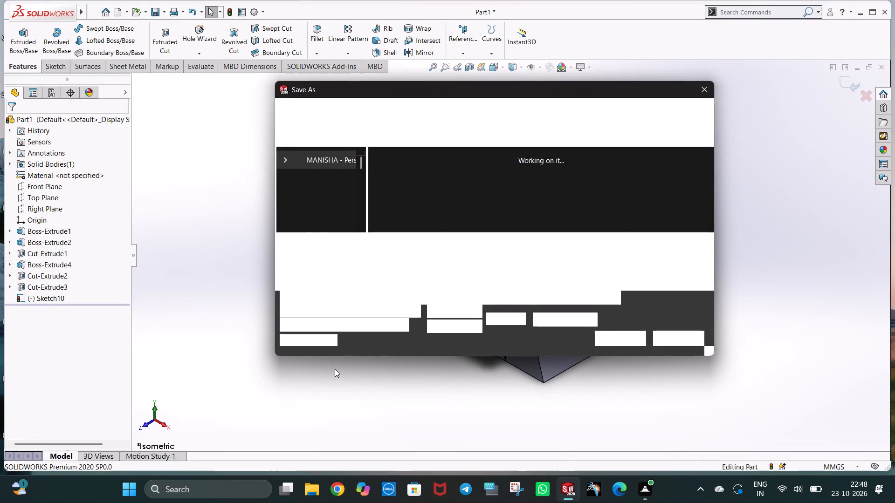
{"action": "type", "text": "astle turret"}
{"action": "key", "text": "space"}
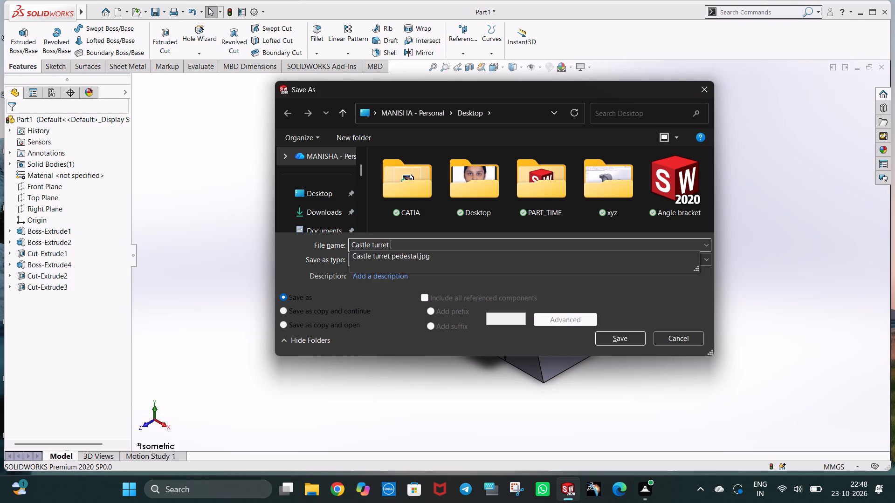
{"action": "type", "text": "pedestal"}
{"action": "left_click", "coordinate": [335, 191]}
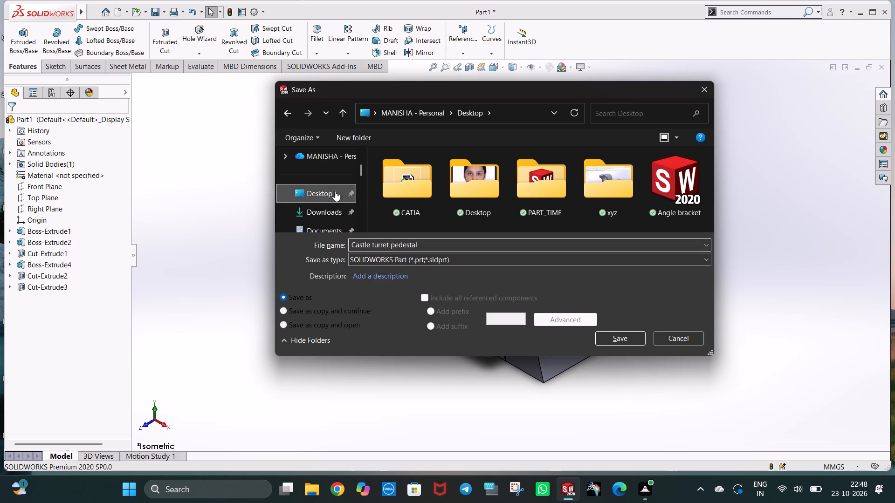
{"action": "left_click", "coordinate": [625, 342]}
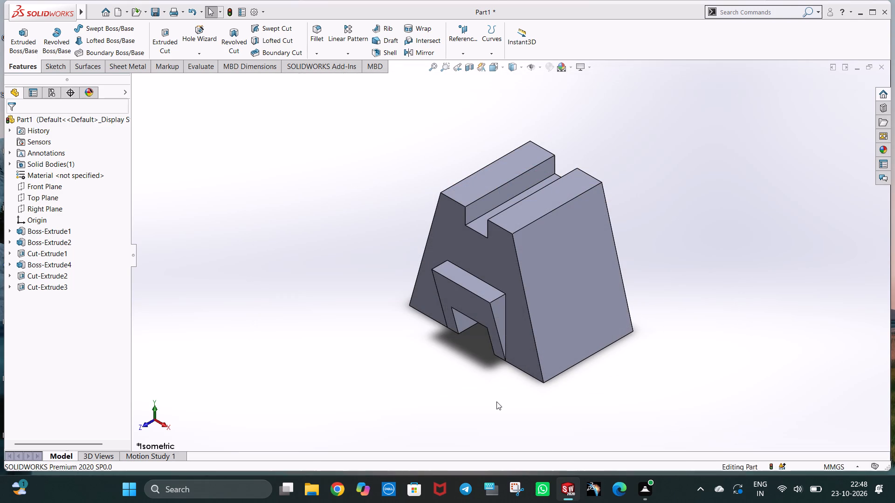
Take a screenshot of the whole modelling window with the finished pedestal fitted in isometric view.
{"action": "key", "text": "ctrl+7"}
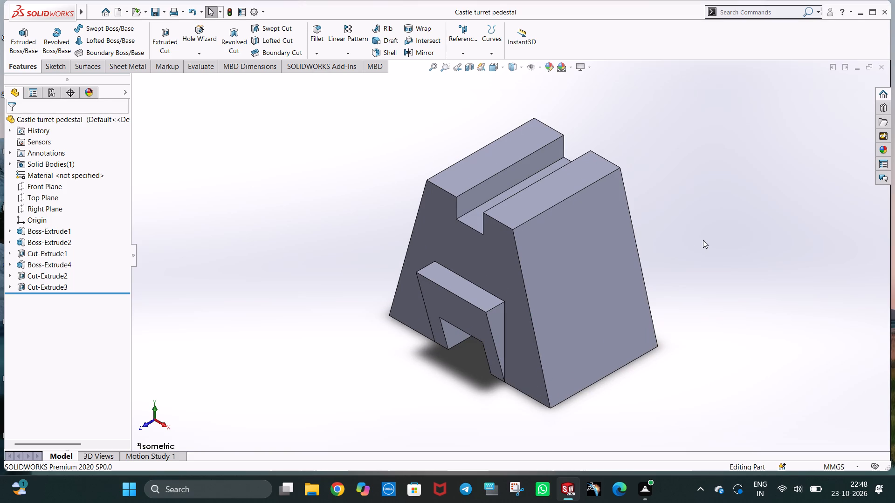
{"action": "key", "text": "Print"}
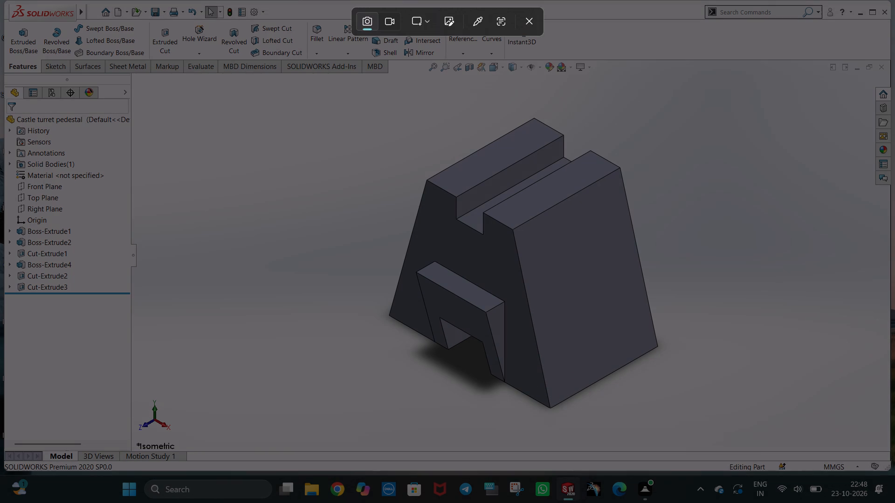
{"action": "left_click_drag", "start_coordinate": [5, 0], "coordinate": [894, 466]}
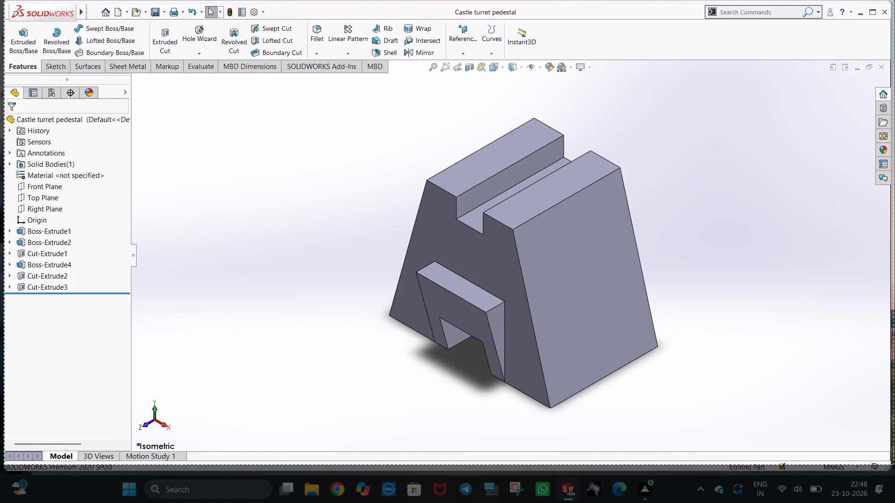
{"action": "left_click_drag", "start_coordinate": [894, 466], "coordinate": [889, 472]}
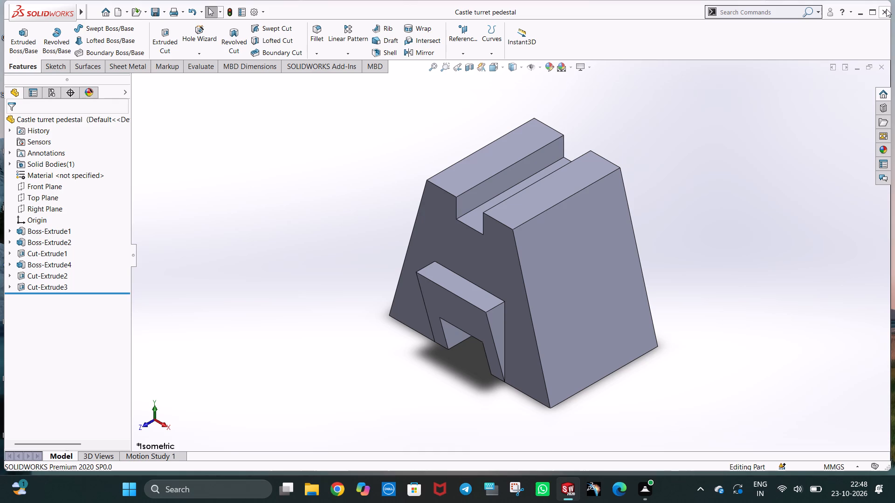
Close SOLIDWORKS with the saved castle turret pedestal part.
{"action": "left_click", "coordinate": [887, 9]}
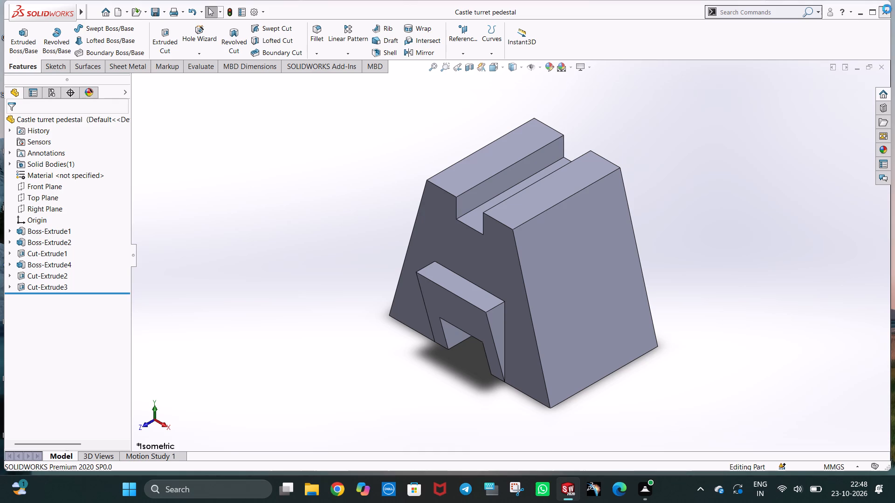
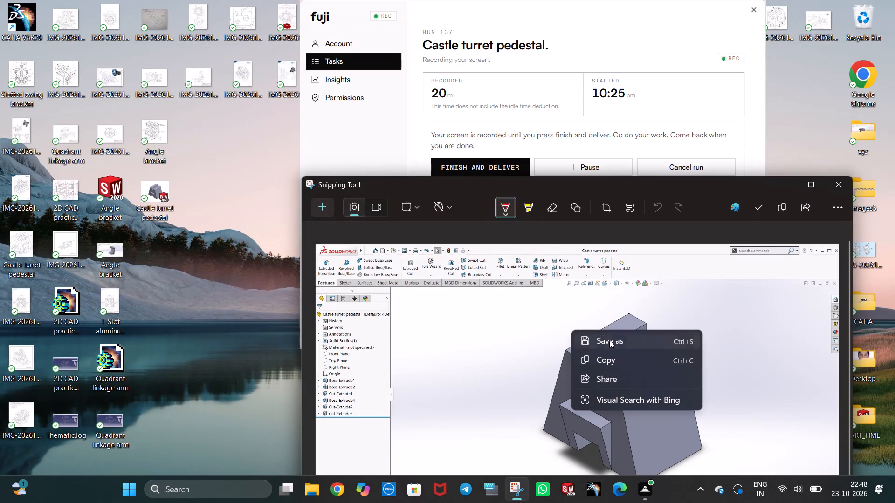
Save the screenshot of the finished pedestal to the Desktop as a PNG named Castle turret pedestal.
{"action": "left_click", "coordinate": [609, 340]}
{"action": "key", "text": "BackSpace"}
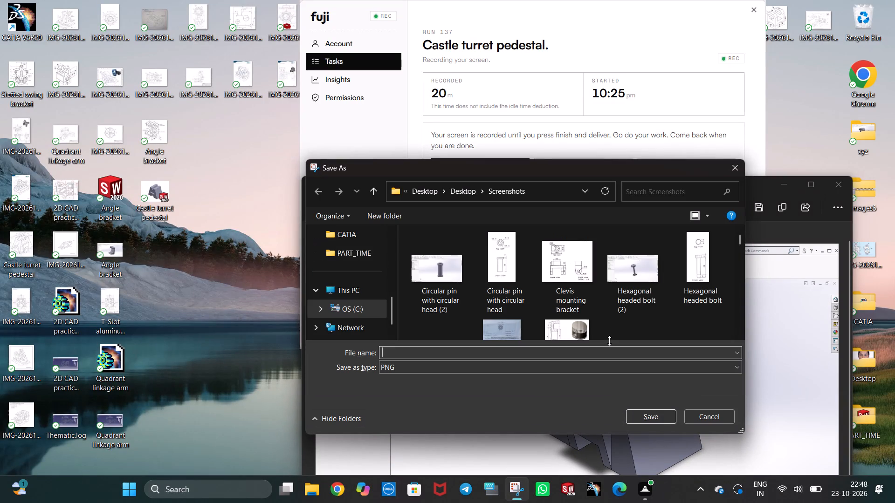
{"action": "key", "text": "a"}
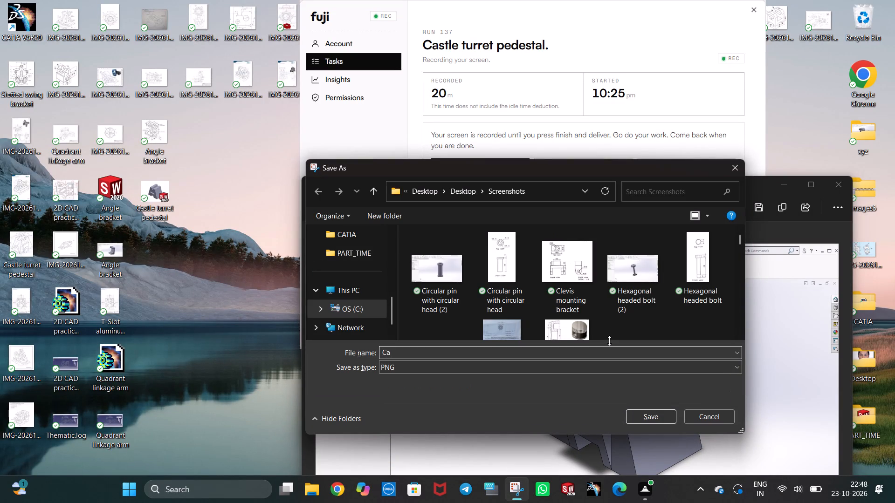
{"action": "type", "text": "st"}
{"action": "type", "text": "le turret"}
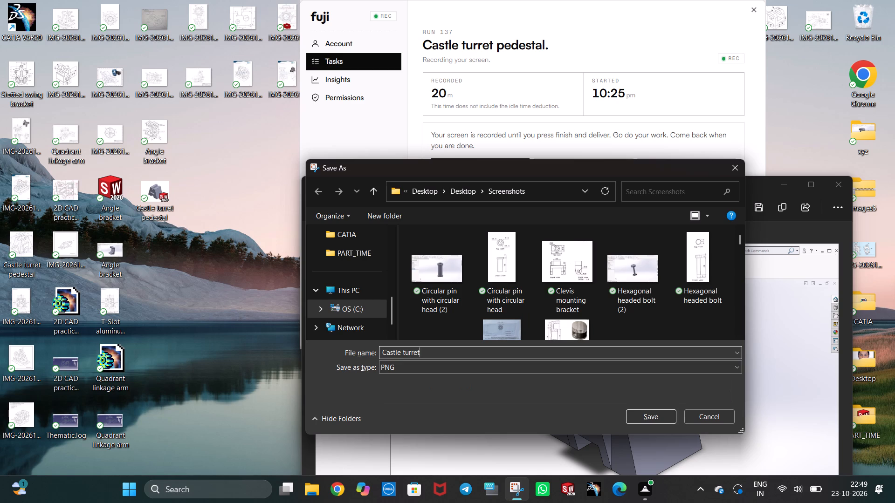
{"action": "key", "text": "space"}
{"action": "type", "text": "pedest"}
{"action": "type", "text": "al"}
{"action": "scroll", "coordinate": [355, 319], "scroll_direction": "up", "scroll_amount": 6}
{"action": "left_click", "coordinate": [355, 313]}
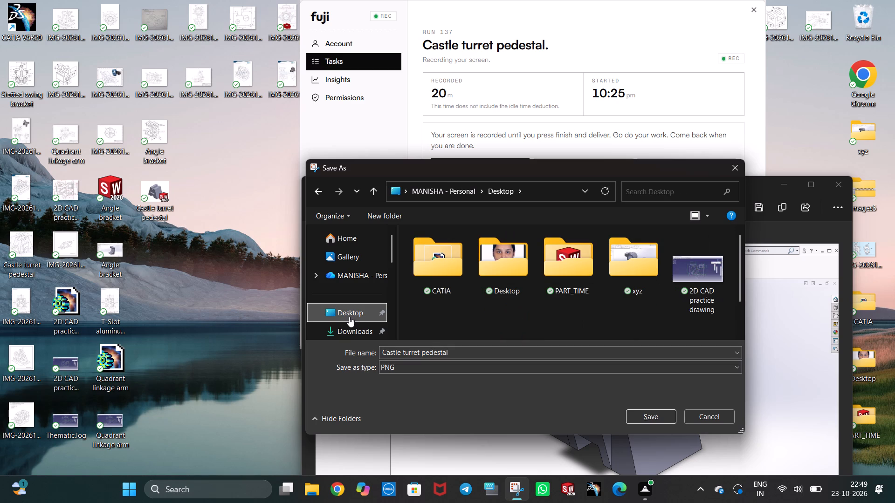
{"action": "left_click", "coordinate": [639, 417]}
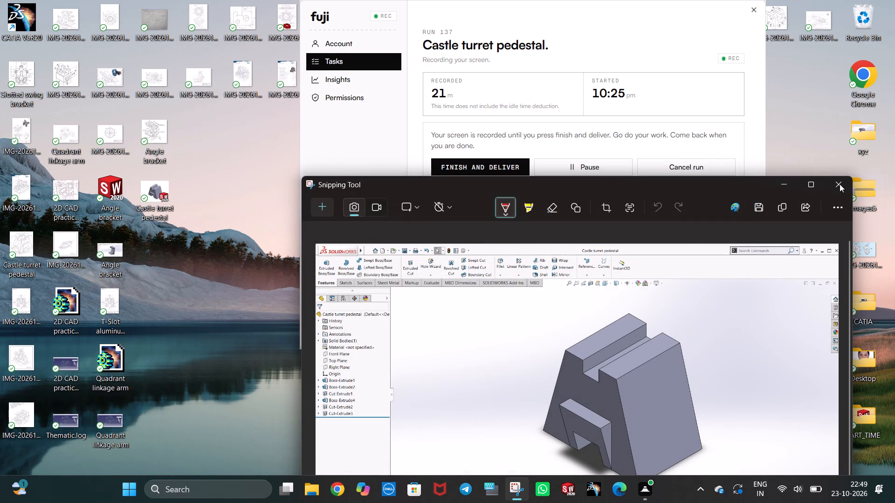